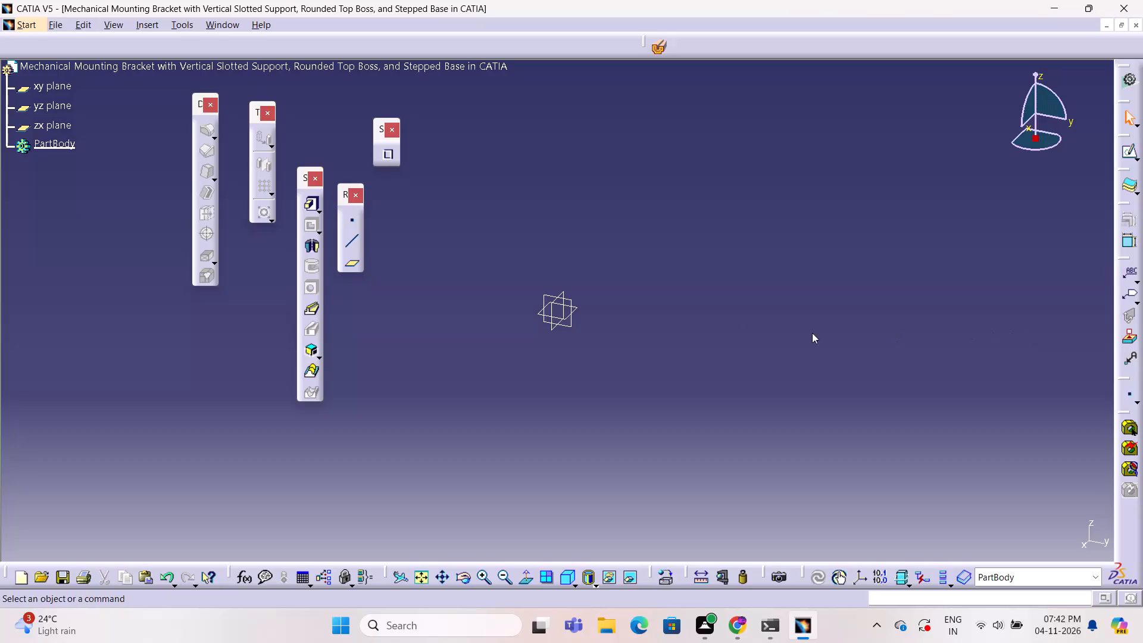
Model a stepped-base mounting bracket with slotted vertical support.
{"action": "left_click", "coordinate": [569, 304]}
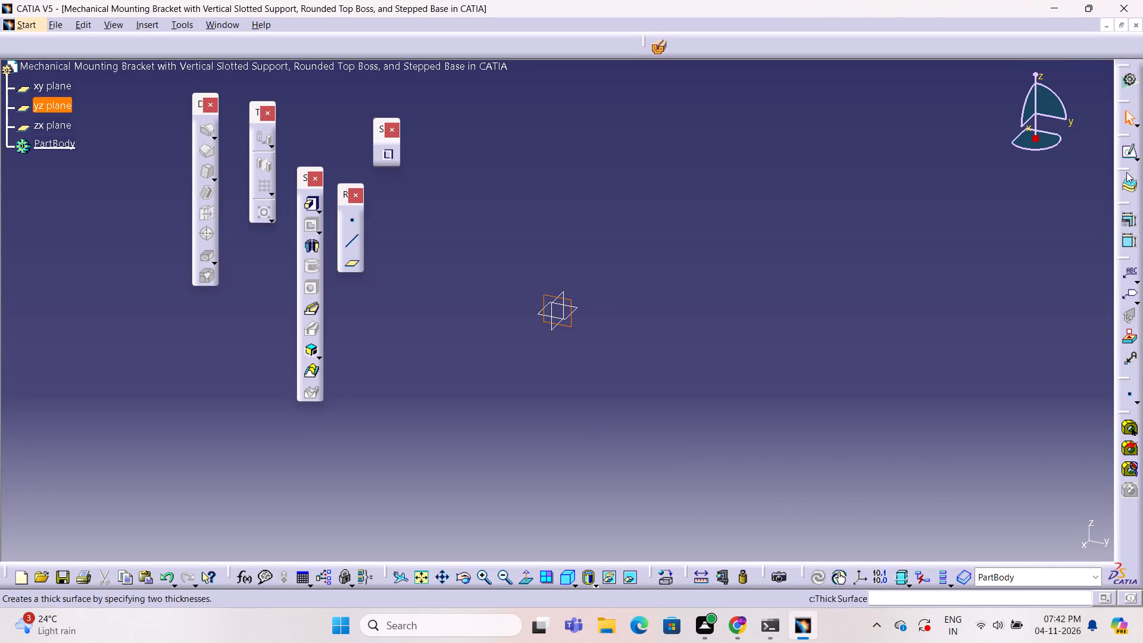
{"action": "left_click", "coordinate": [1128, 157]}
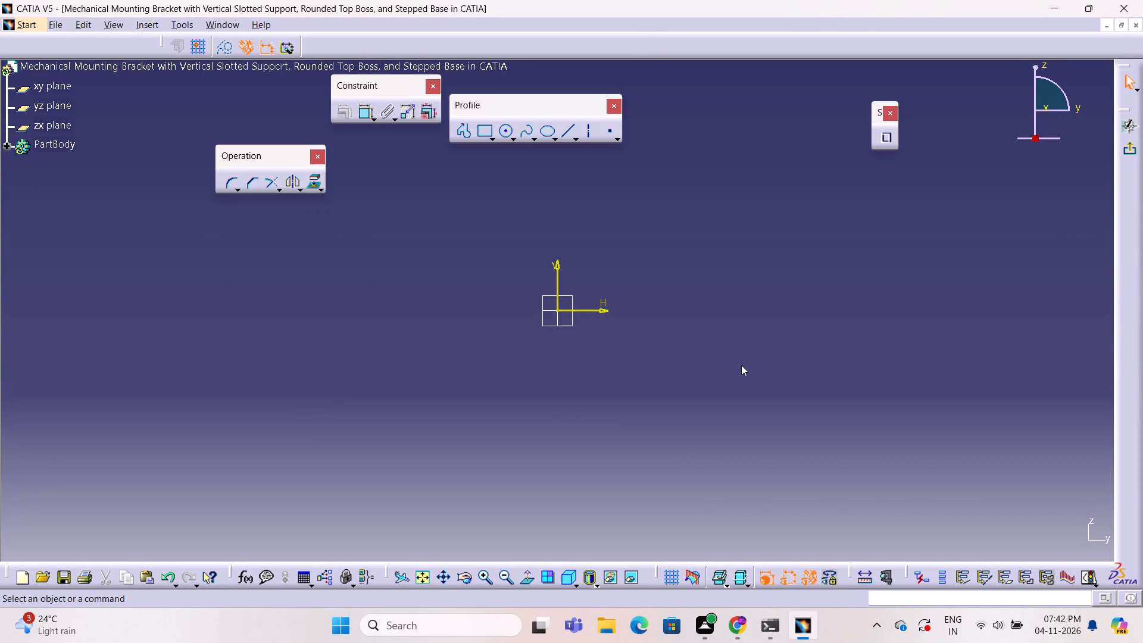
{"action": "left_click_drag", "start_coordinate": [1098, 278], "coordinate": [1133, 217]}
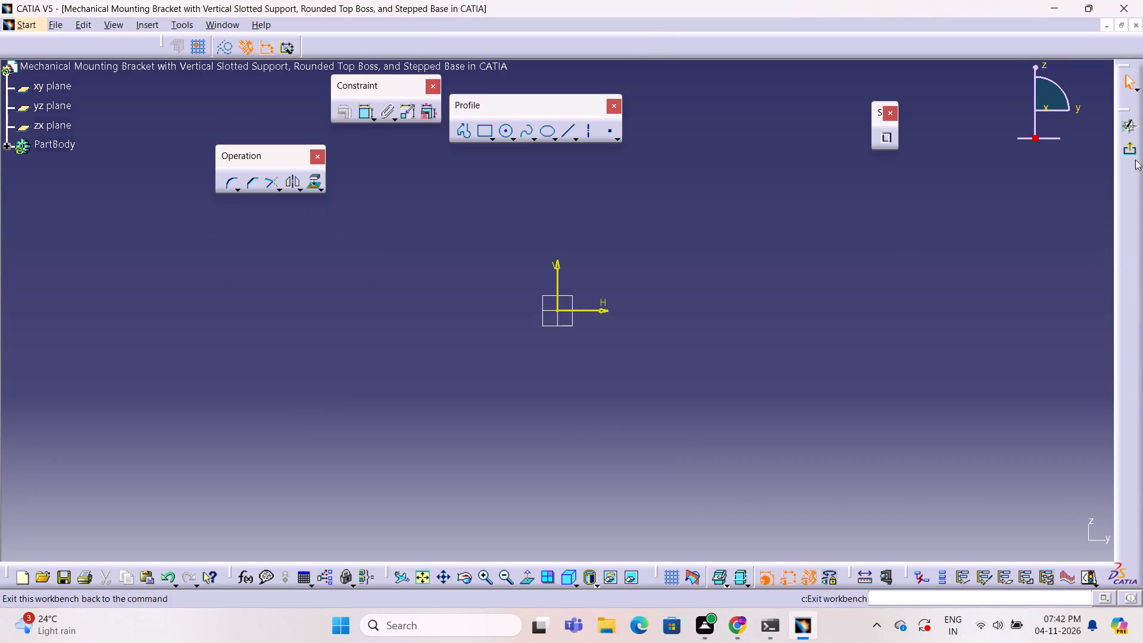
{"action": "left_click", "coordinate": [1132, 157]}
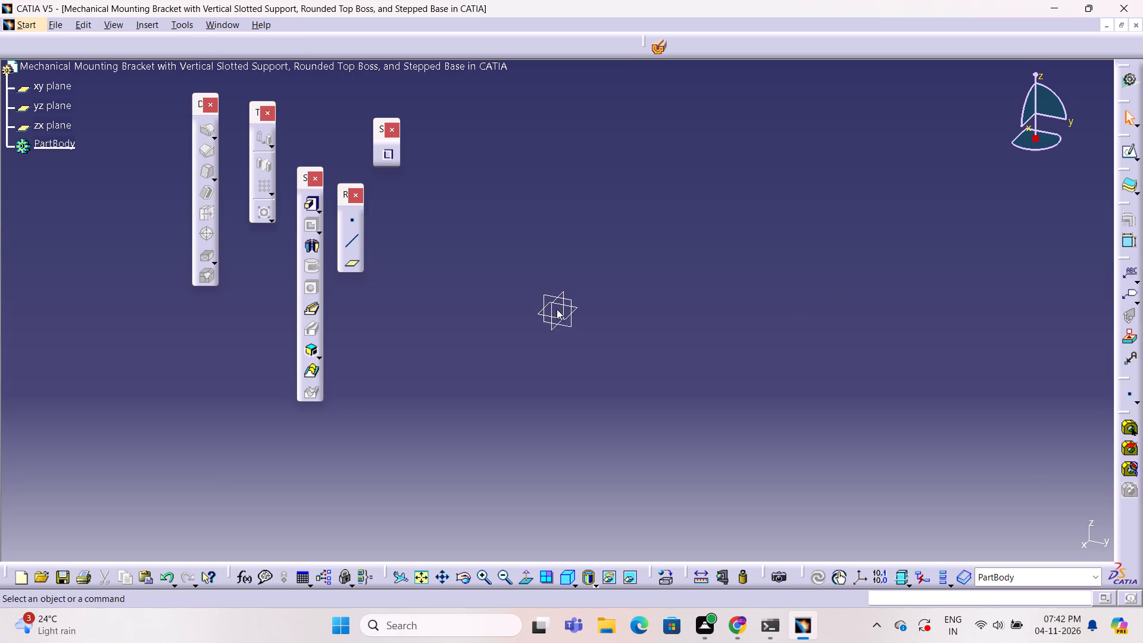
Create a positioned sketch on the yz plane with implicit origin and orientation.
{"action": "left_click", "coordinate": [570, 298]}
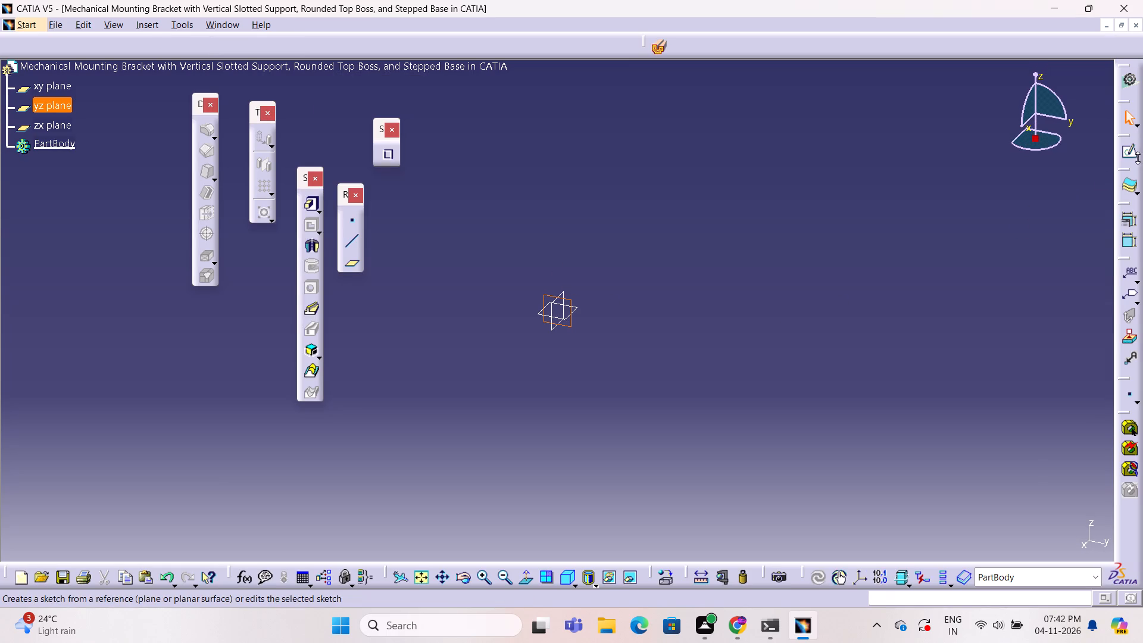
{"action": "left_click", "coordinate": [1137, 159]}
{"action": "left_click", "coordinate": [1128, 176]}
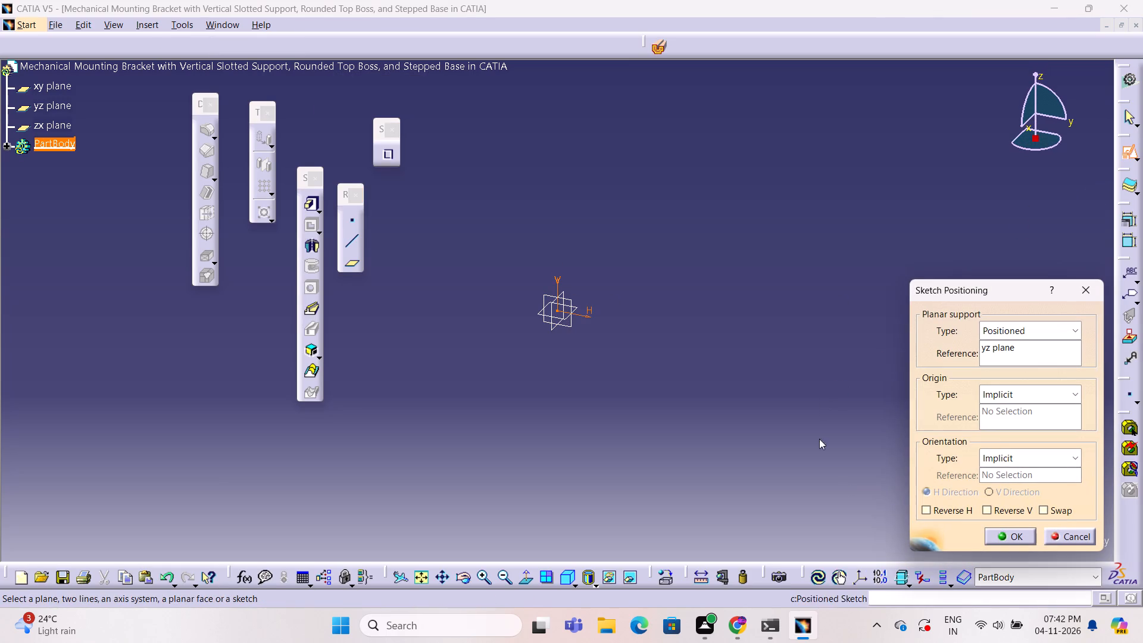
{"action": "left_click", "coordinate": [1018, 534]}
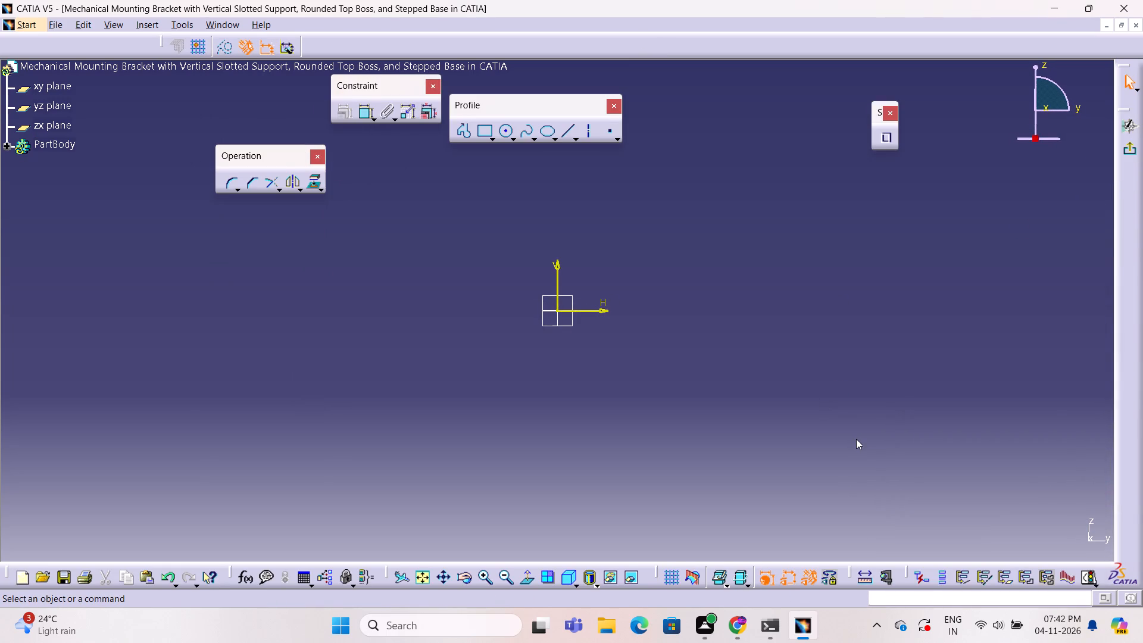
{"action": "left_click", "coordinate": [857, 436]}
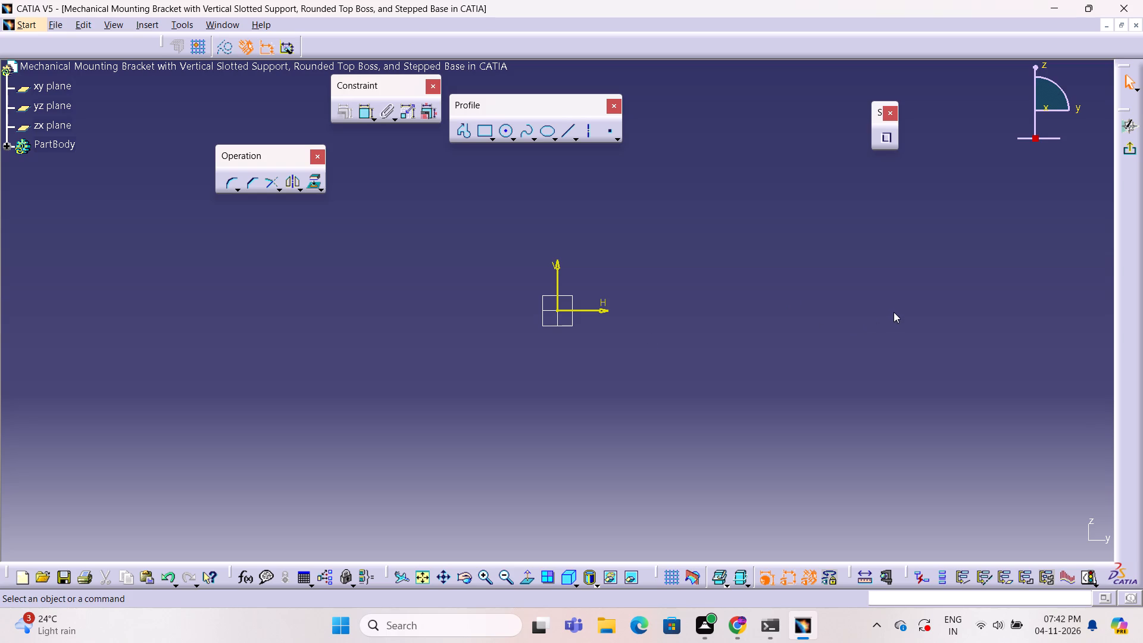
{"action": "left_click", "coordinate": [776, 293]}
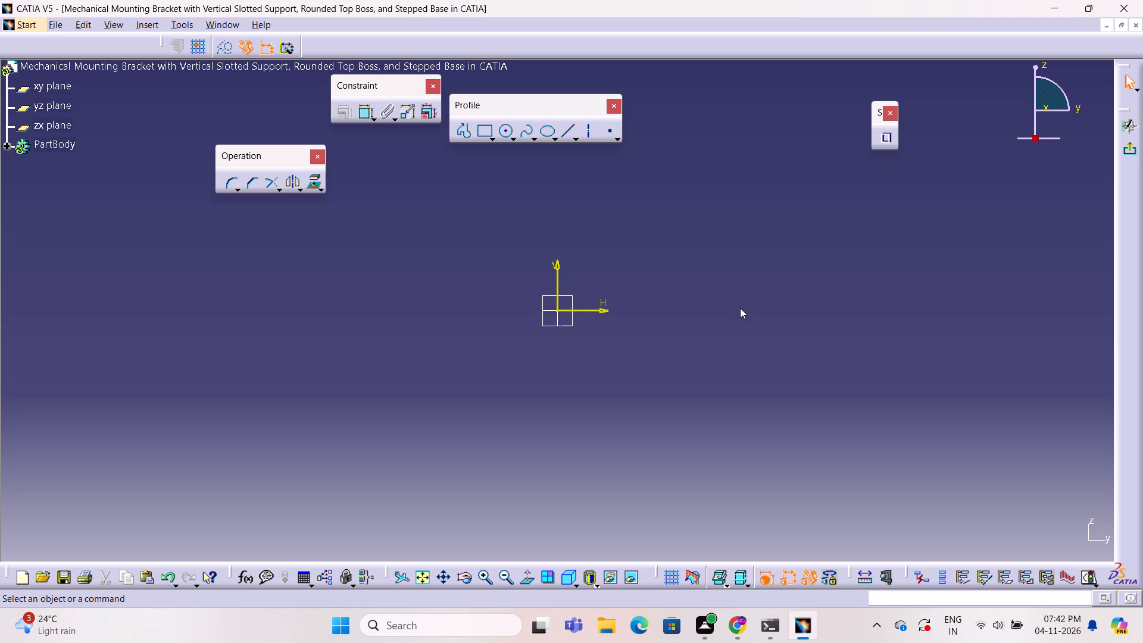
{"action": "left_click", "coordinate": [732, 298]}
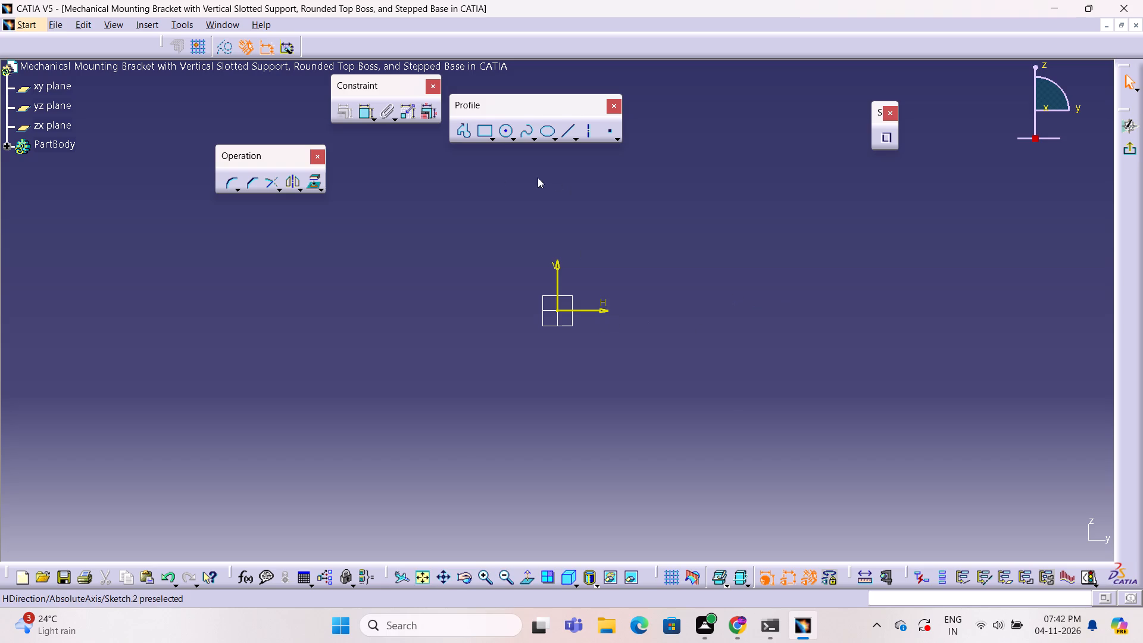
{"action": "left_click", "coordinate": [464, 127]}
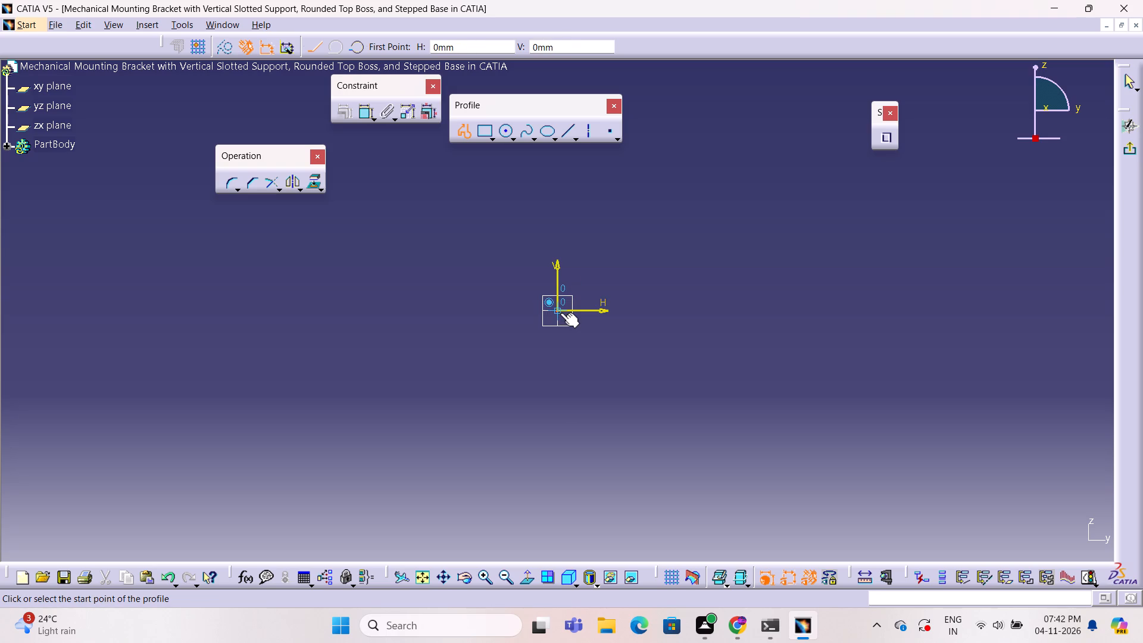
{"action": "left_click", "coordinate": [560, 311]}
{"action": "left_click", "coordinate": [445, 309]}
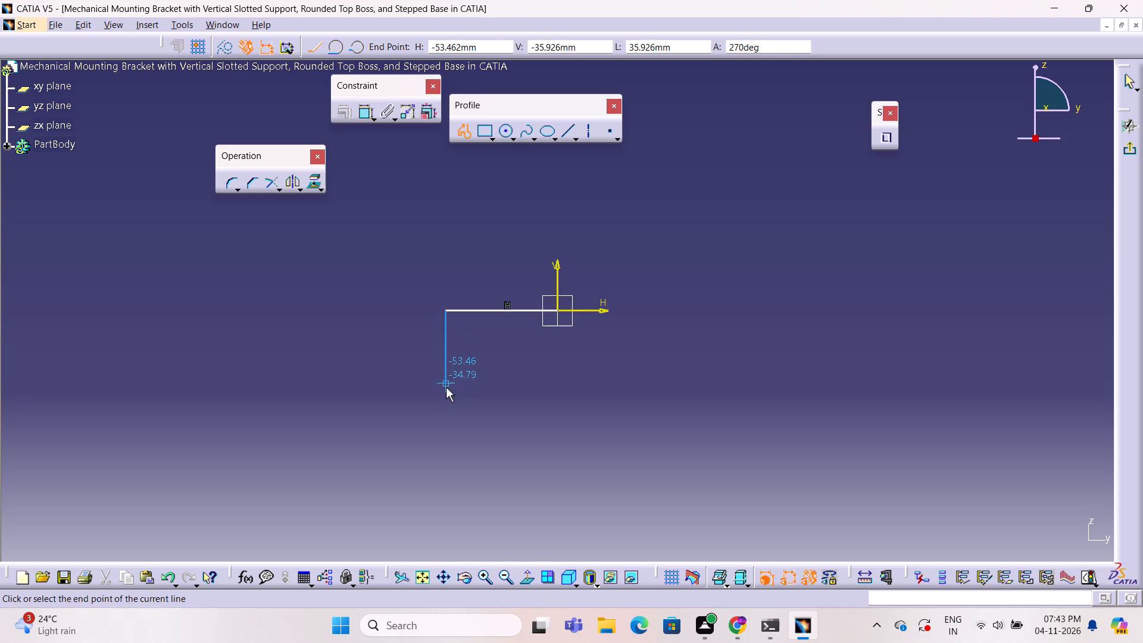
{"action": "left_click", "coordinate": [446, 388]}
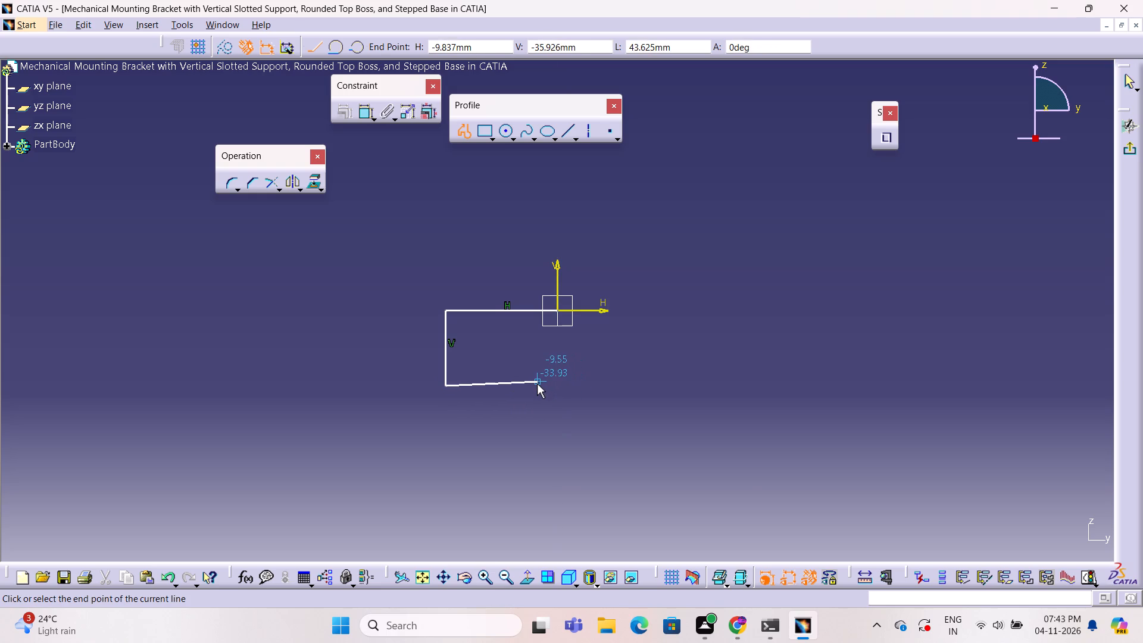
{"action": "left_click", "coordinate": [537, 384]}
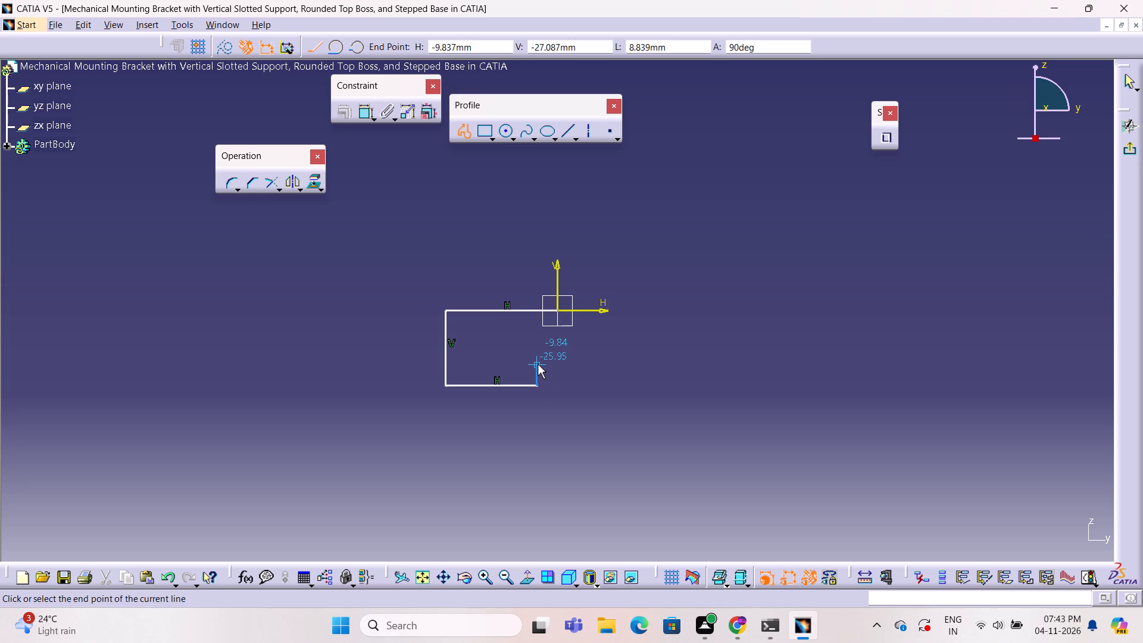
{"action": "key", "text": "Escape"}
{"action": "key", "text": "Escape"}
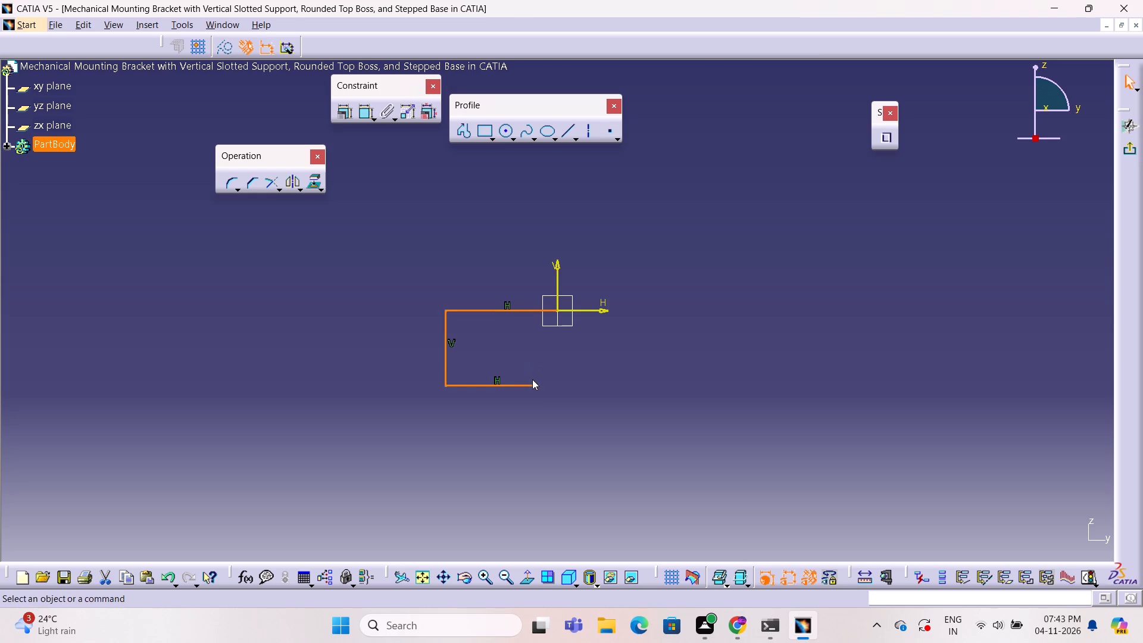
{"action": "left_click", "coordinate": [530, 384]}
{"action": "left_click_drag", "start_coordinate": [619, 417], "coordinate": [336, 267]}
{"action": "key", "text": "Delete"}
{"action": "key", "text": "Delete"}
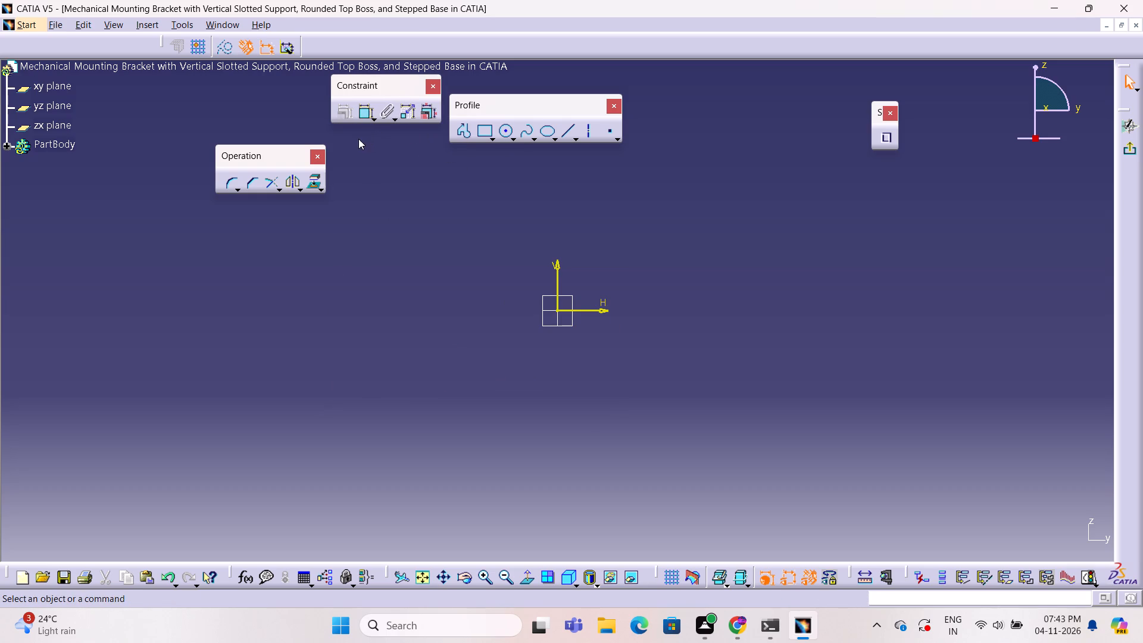
Sketch a closed eight-line C-shaped profile on the negative H side, its top edge about 47 mm long on the H axis, about 31 mm deep.
{"action": "left_click", "coordinate": [460, 132]}
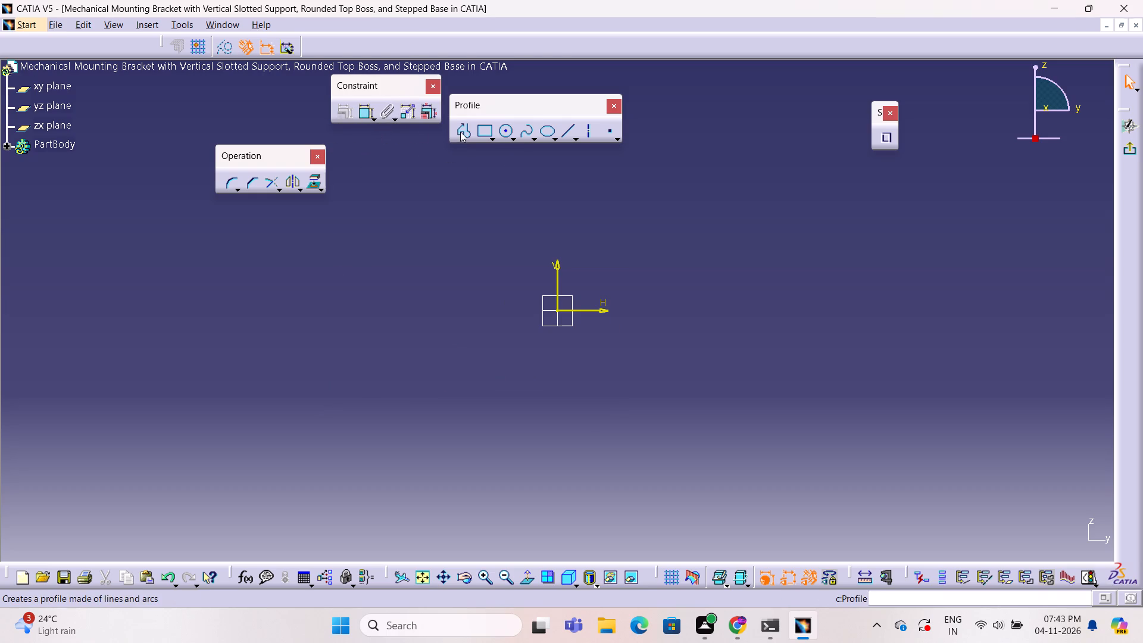
{"action": "left_click", "coordinate": [485, 311]}
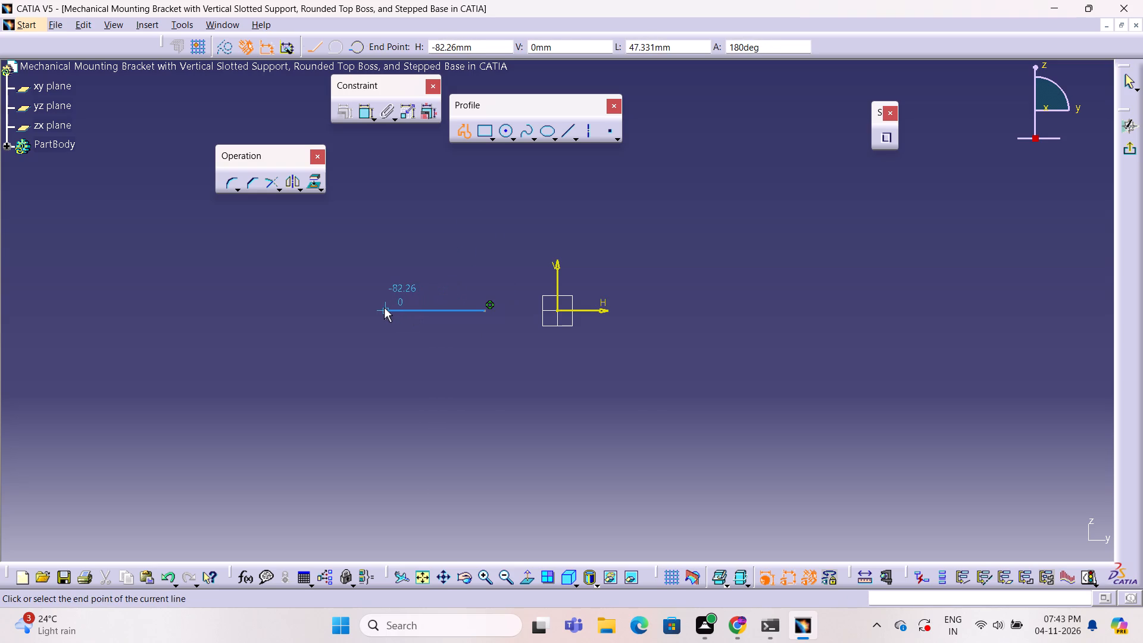
{"action": "left_click", "coordinate": [384, 308]}
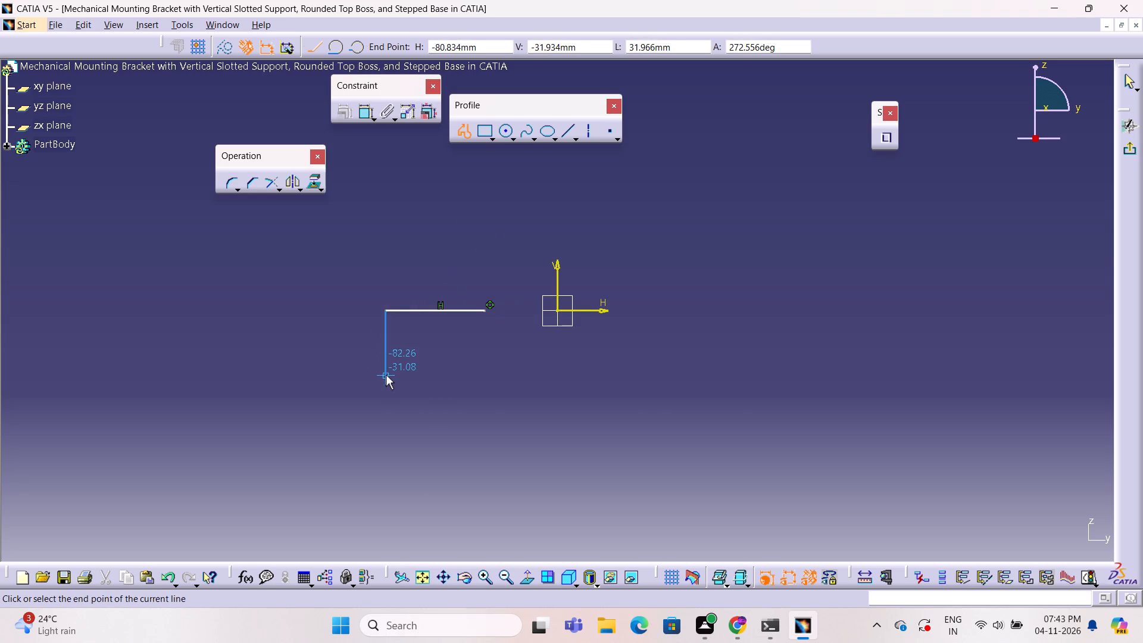
{"action": "left_click", "coordinate": [385, 375]}
{"action": "left_click", "coordinate": [455, 376]}
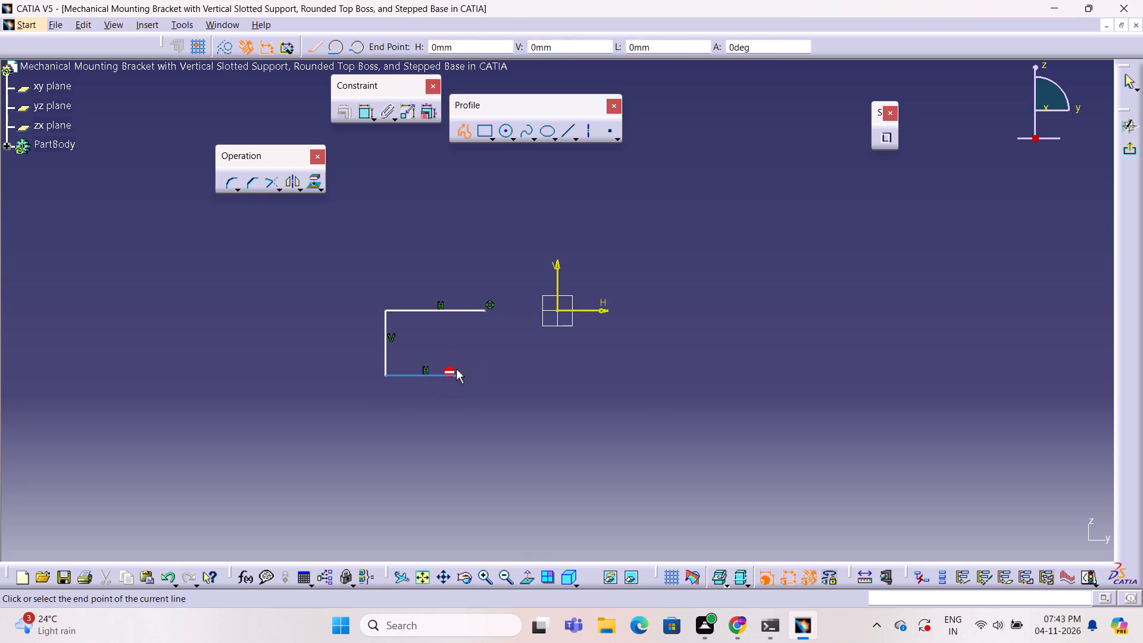
{"action": "left_click", "coordinate": [454, 352]}
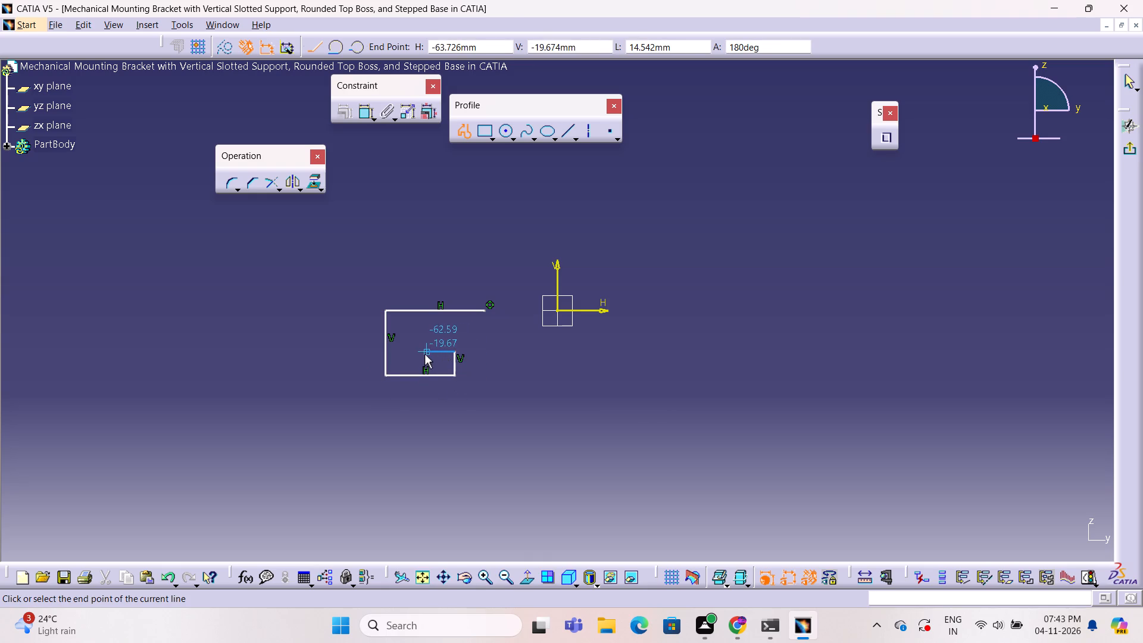
{"action": "left_click", "coordinate": [424, 354]}
{"action": "left_click", "coordinate": [426, 331]}
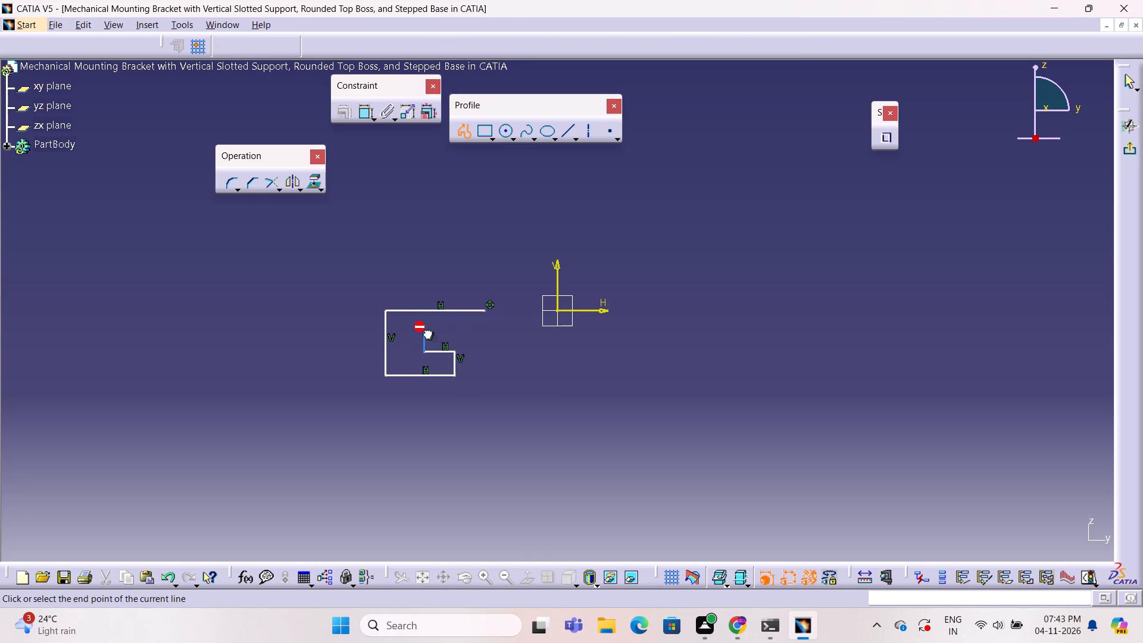
{"action": "left_click", "coordinate": [486, 331]}
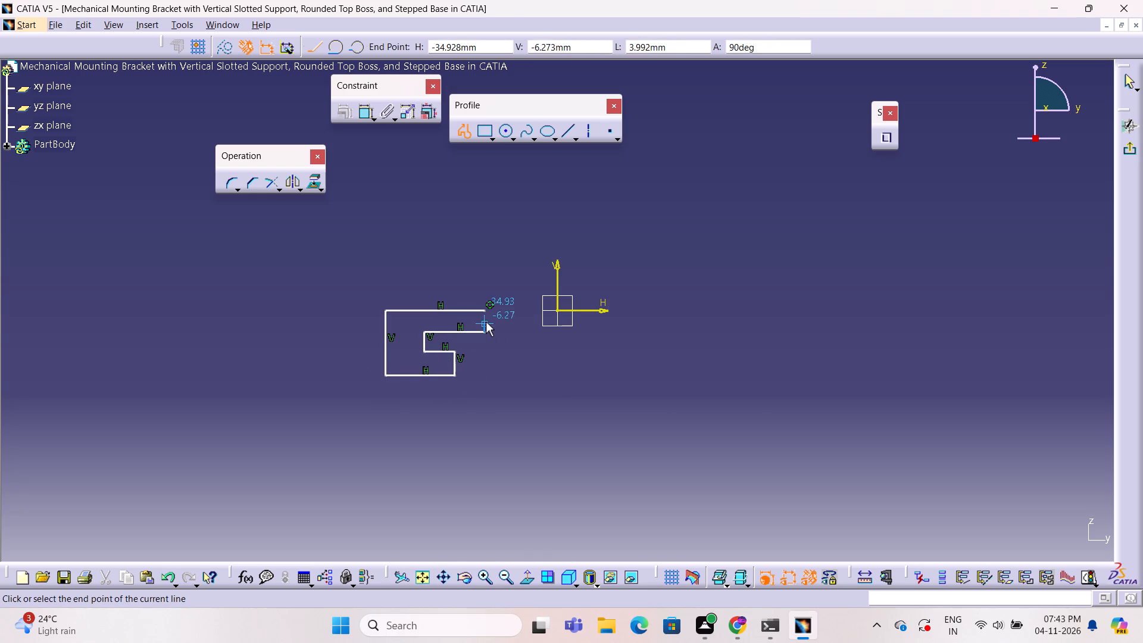
{"action": "left_click", "coordinate": [485, 311]}
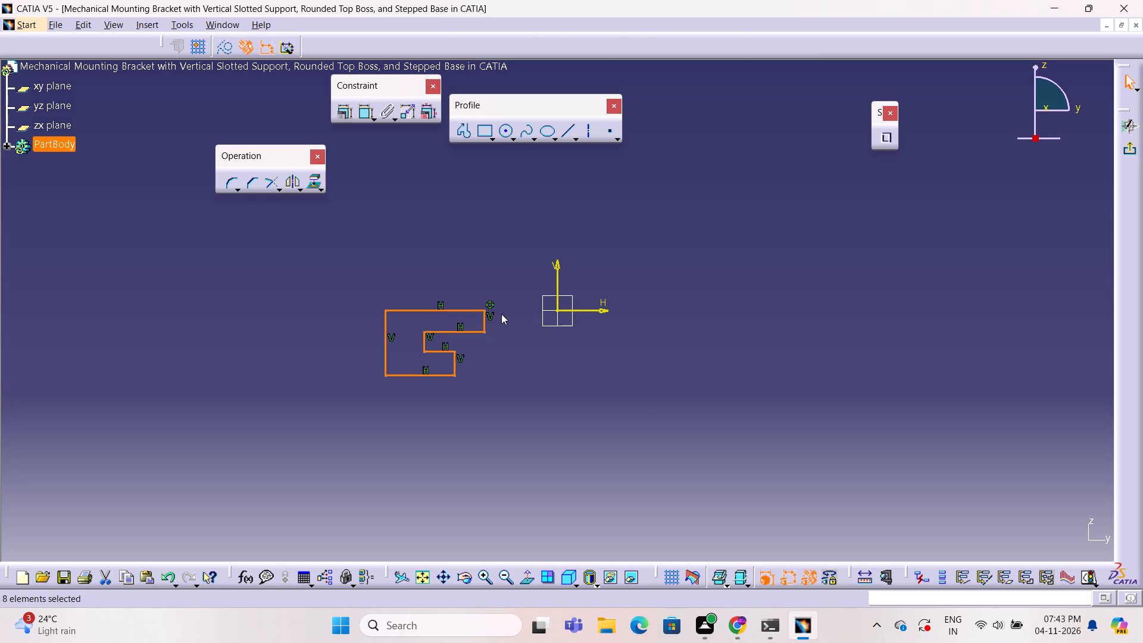
{"action": "key", "text": "Escape"}
{"action": "key", "text": "Escape"}
Mirror the whole C-shaped profile about the sketch's vertical axis.
{"action": "left_click_drag", "start_coordinate": [516, 392], "coordinate": [338, 279]}
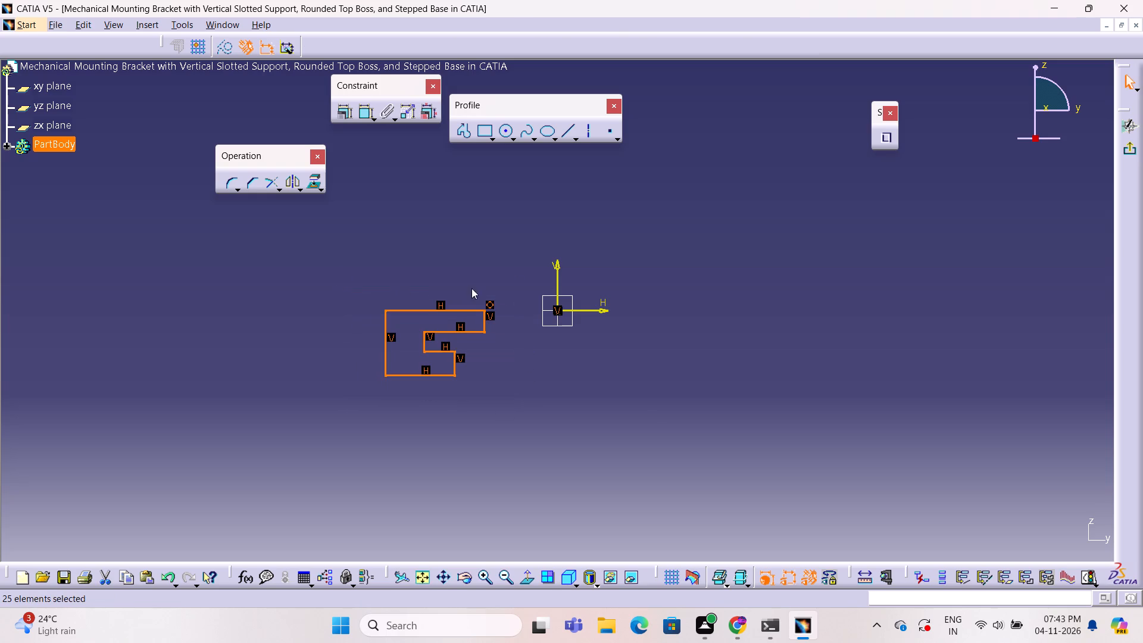
{"action": "left_click", "coordinate": [287, 183]}
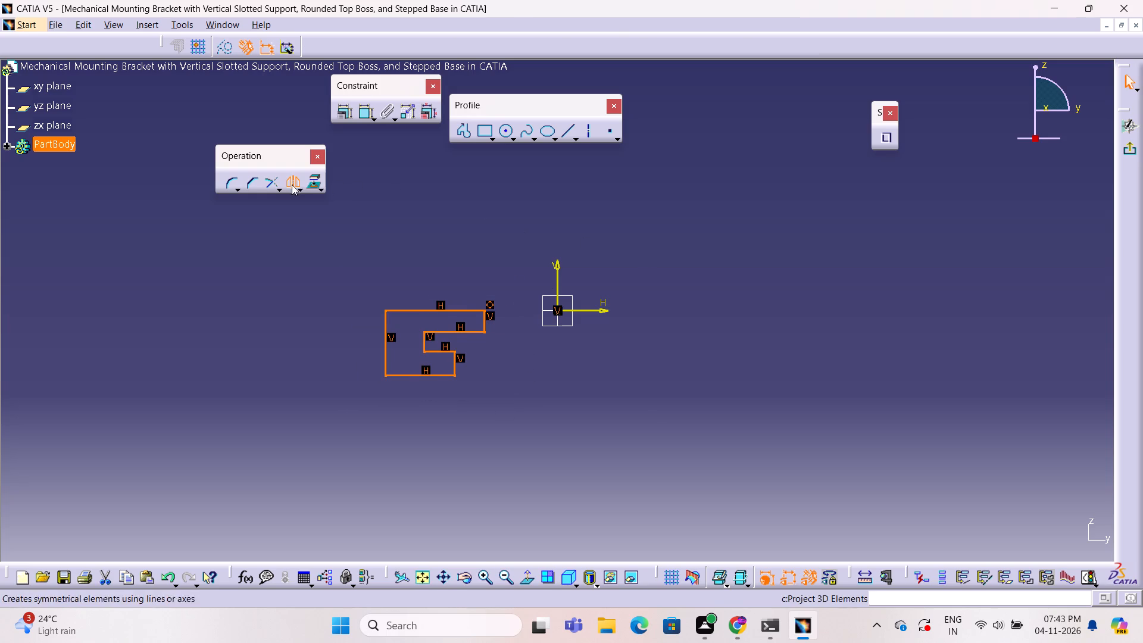
{"action": "left_click", "coordinate": [558, 270]}
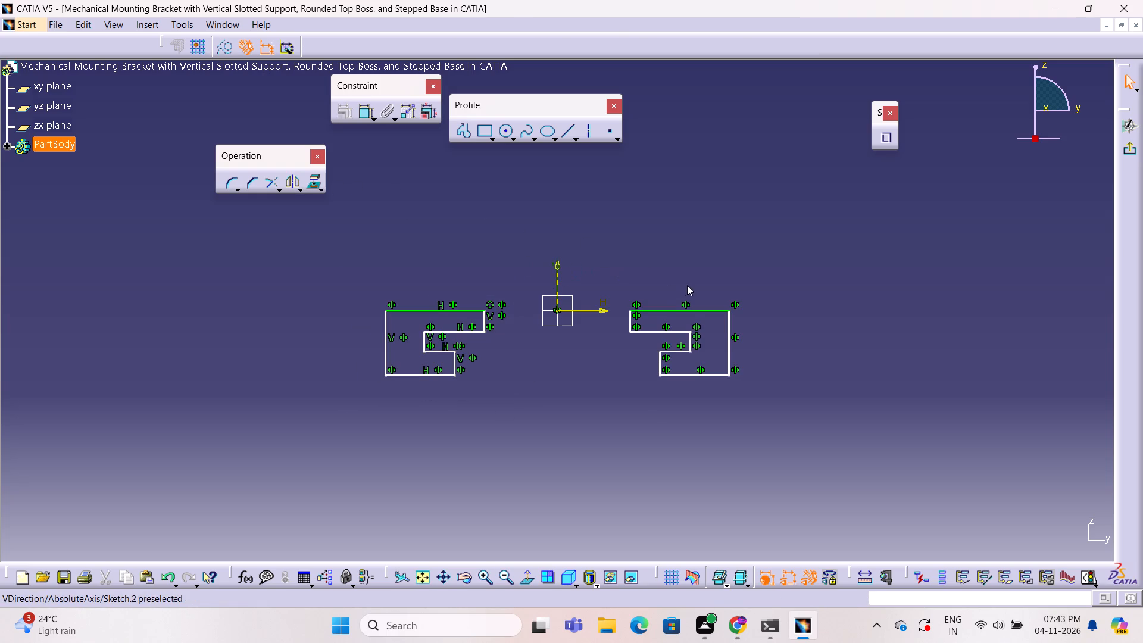
{"action": "left_click", "coordinate": [691, 282]}
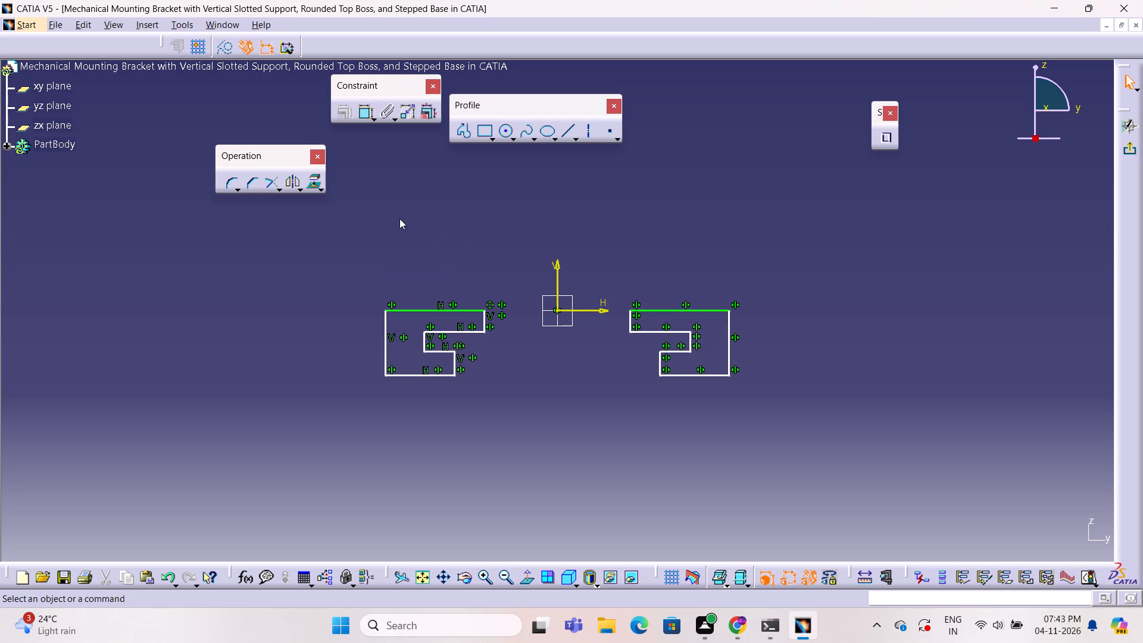
Dimension the gap between the facing inner vertical edges of the two mirrored profiles and set it to 10 mm.
{"action": "left_click", "coordinate": [367, 116]}
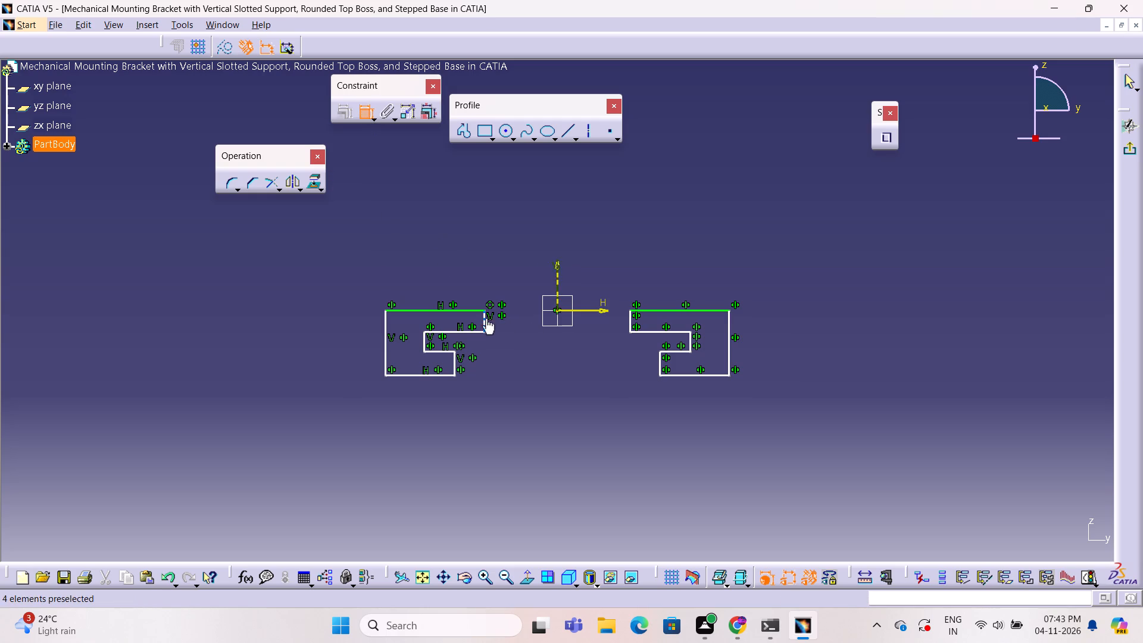
{"action": "left_click", "coordinate": [483, 318]}
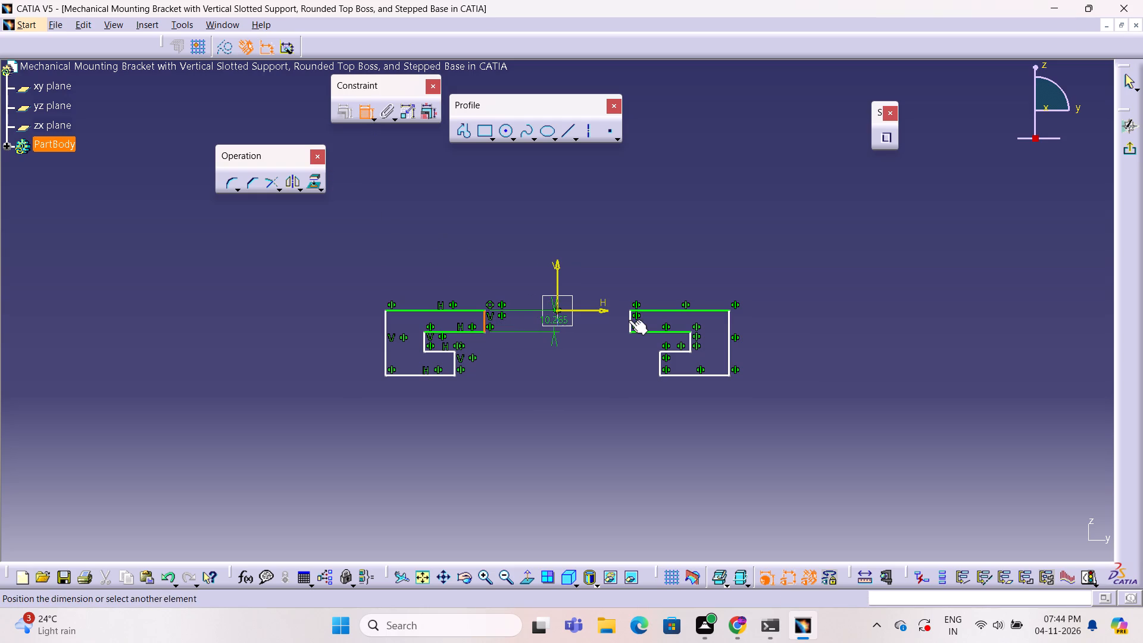
{"action": "left_click", "coordinate": [629, 320]}
{"action": "left_click", "coordinate": [568, 406]}
{"action": "double_click", "coordinate": [569, 404]}
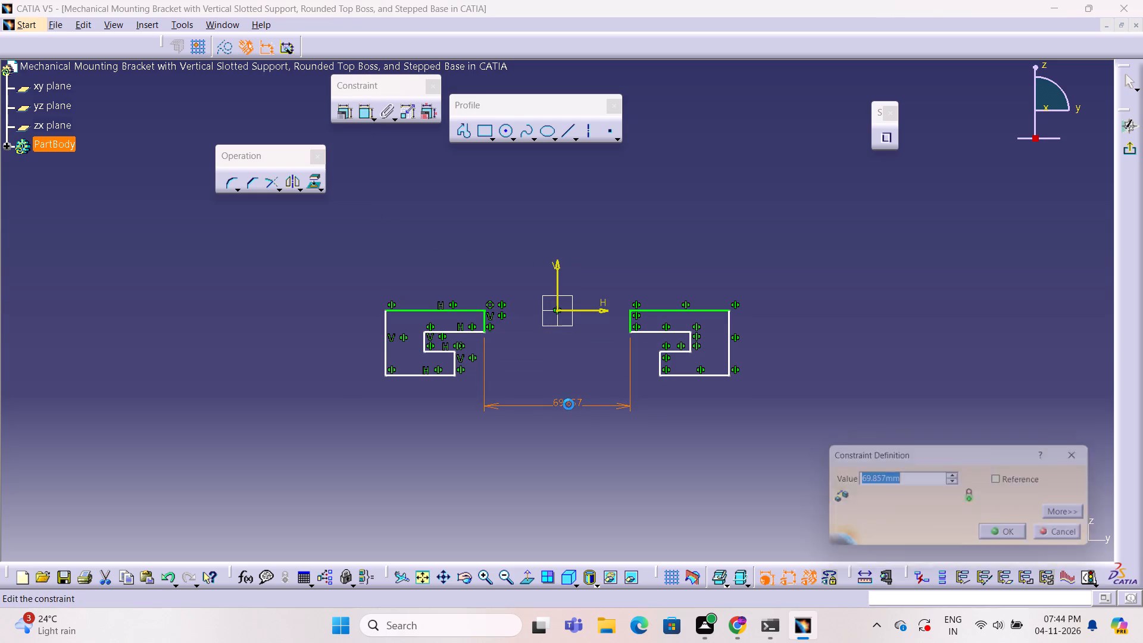
{"action": "type", "text": "10"}
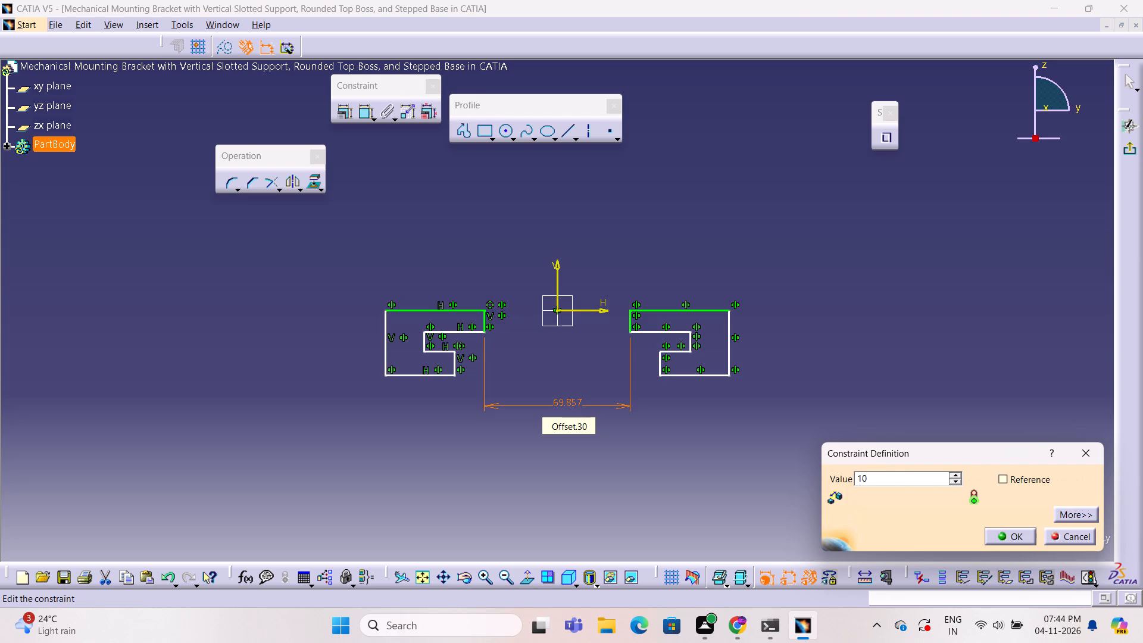
{"action": "left_click", "coordinate": [1017, 536]}
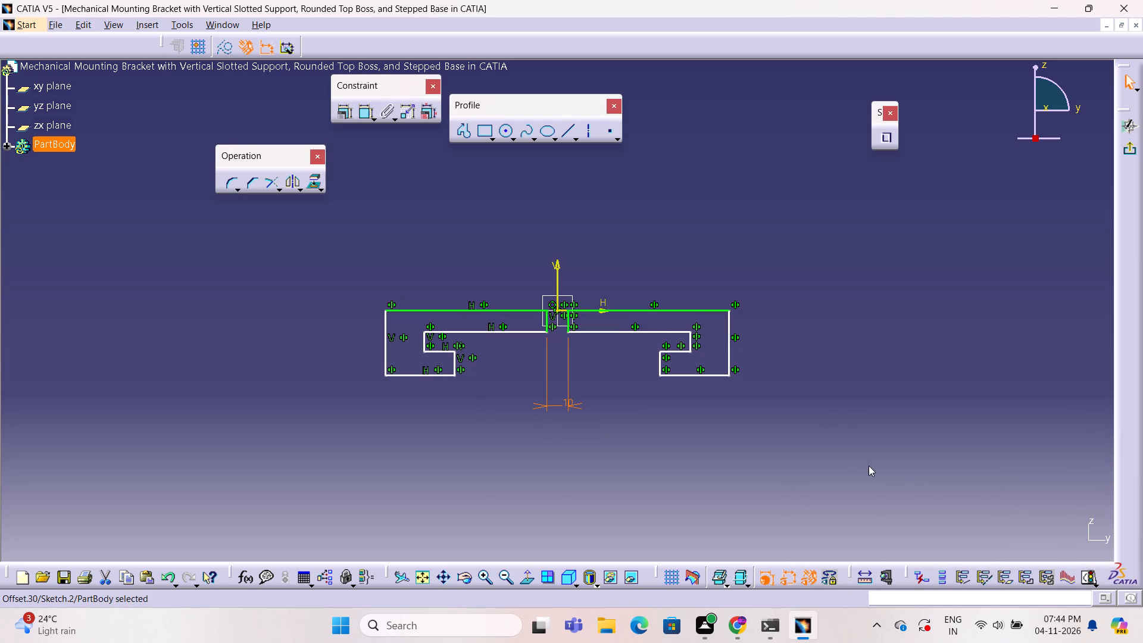
{"action": "left_click", "coordinate": [868, 465]}
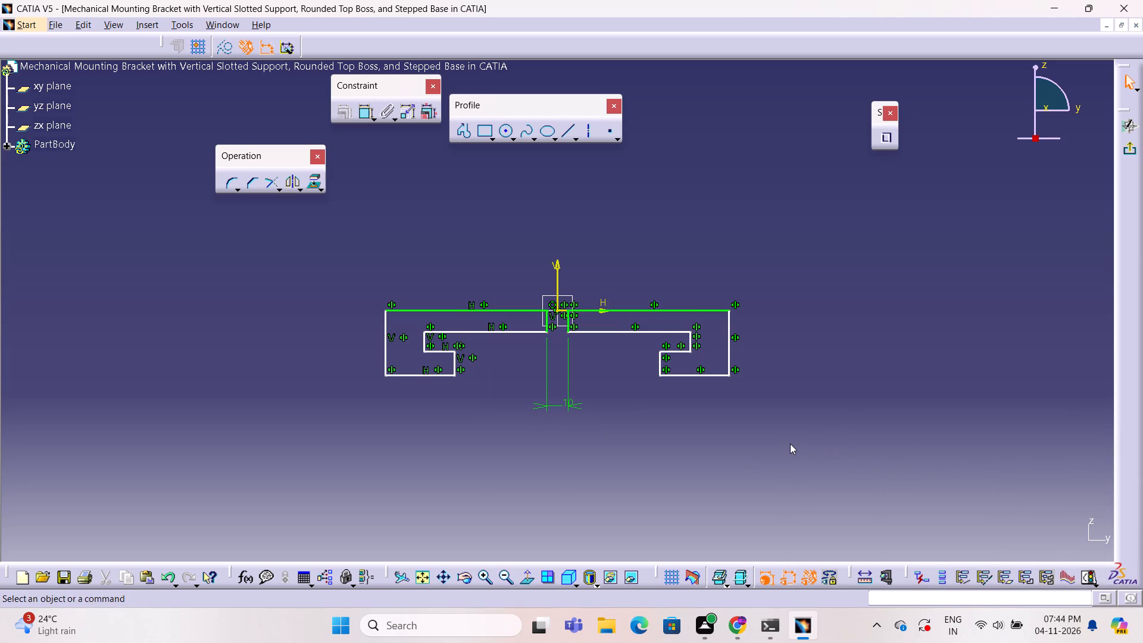
Dimension the overall width between the outermost vertical edges of the two mirrored profiles and set it to 110 mm.
{"action": "double_click", "coordinate": [368, 113]}
{"action": "left_click", "coordinate": [386, 345]}
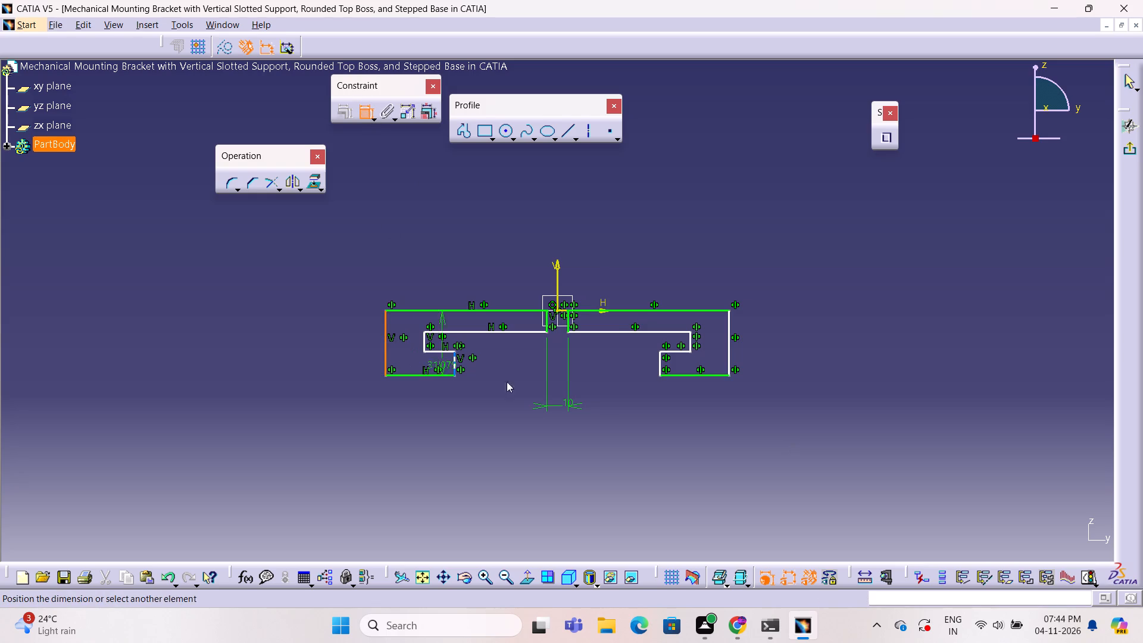
{"action": "left_click", "coordinate": [729, 352]}
{"action": "left_click", "coordinate": [561, 425]}
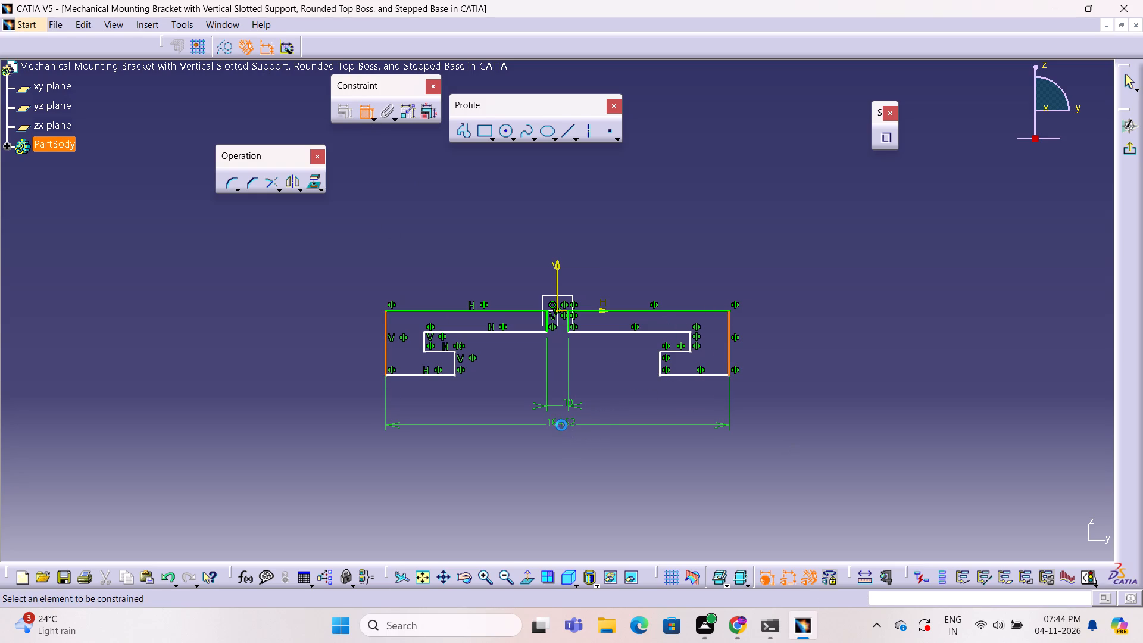
{"action": "double_click", "coordinate": [561, 422]}
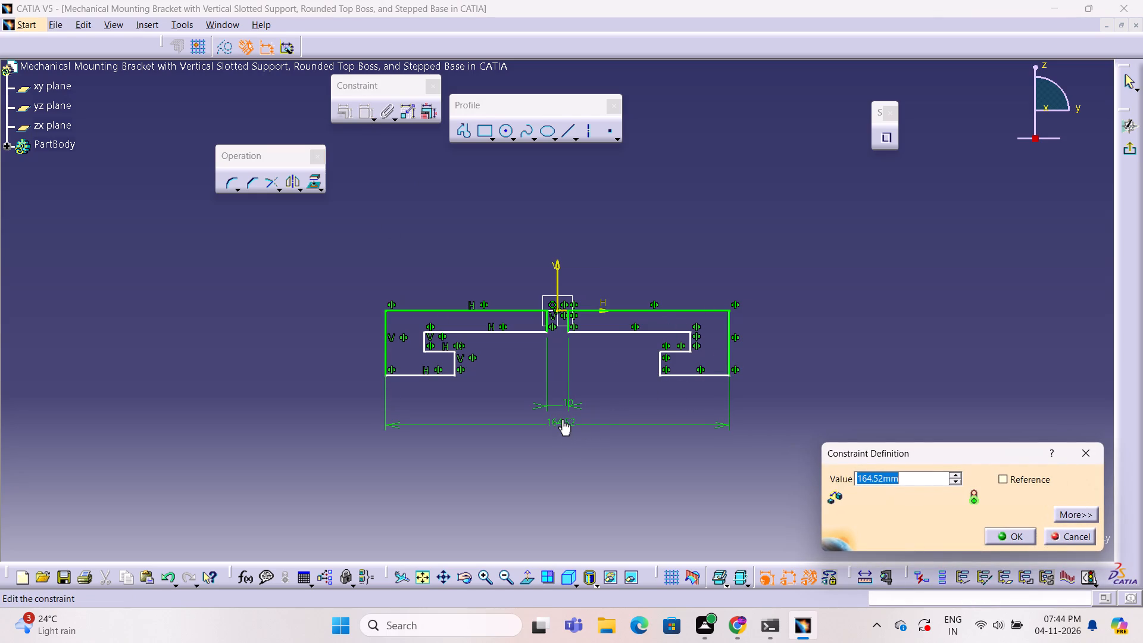
{"action": "type", "text": "11"}
{"action": "key", "text": "0"}
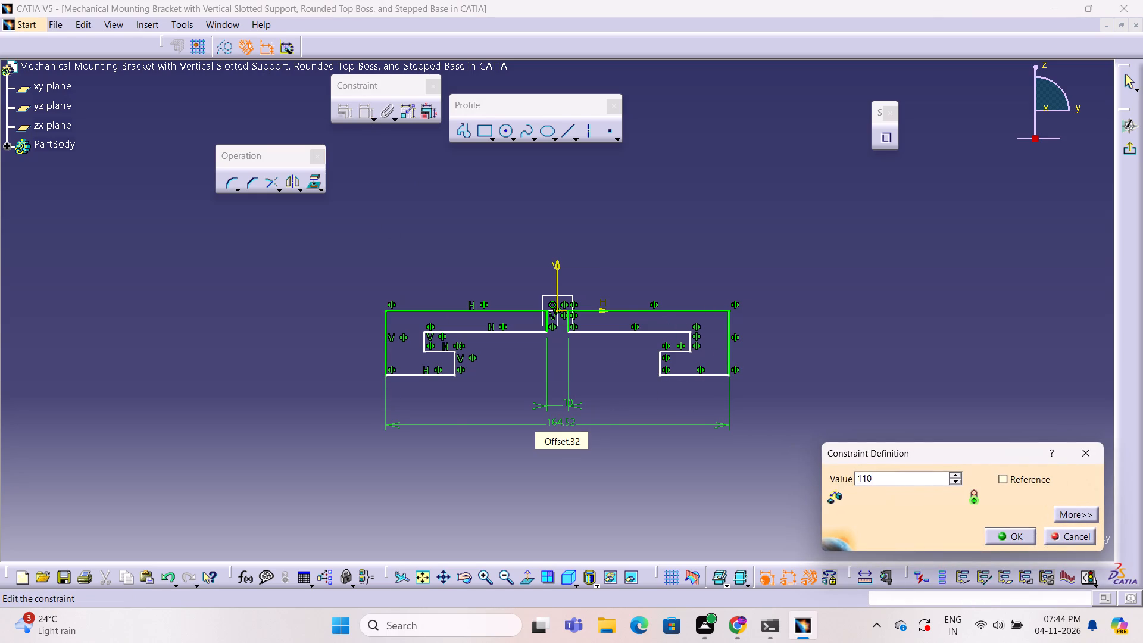
{"action": "key", "text": "Return"}
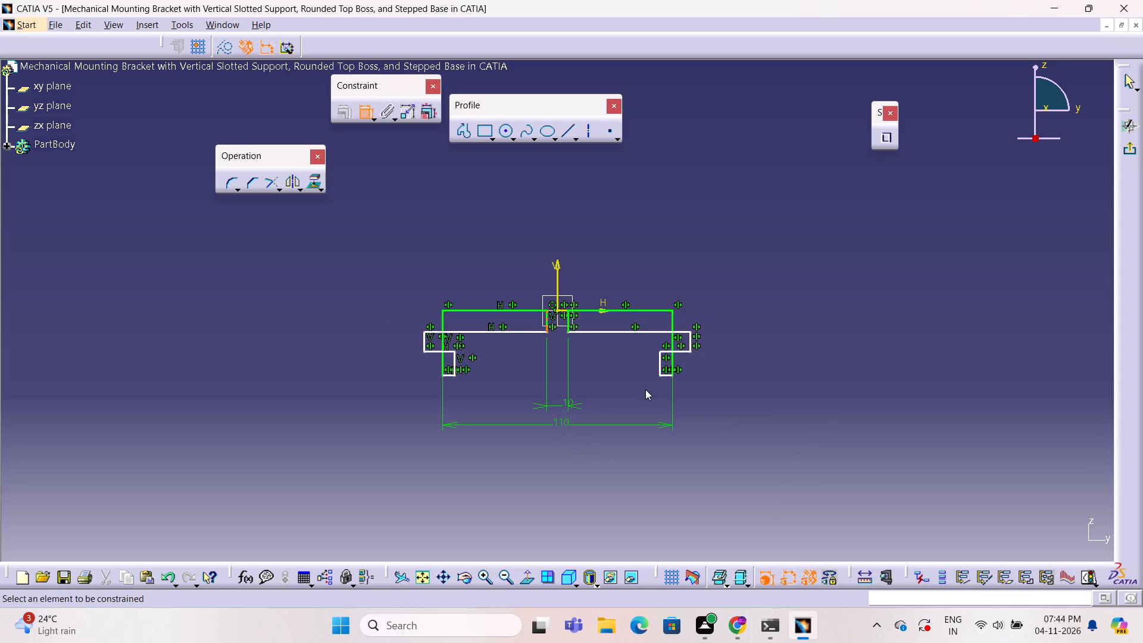
{"action": "left_click", "coordinate": [645, 389]}
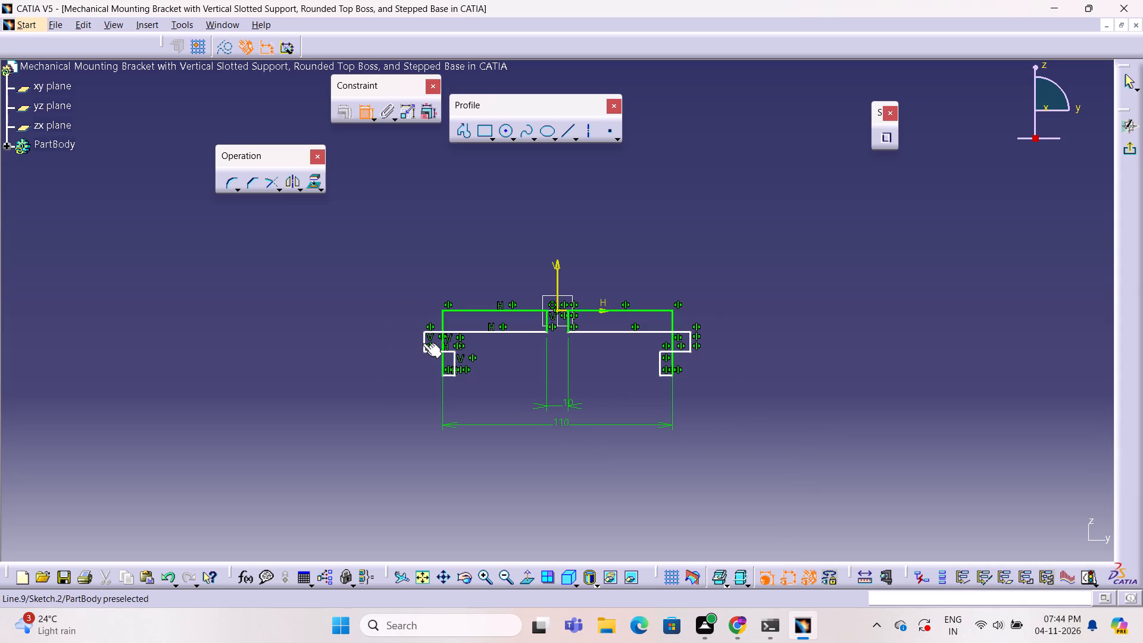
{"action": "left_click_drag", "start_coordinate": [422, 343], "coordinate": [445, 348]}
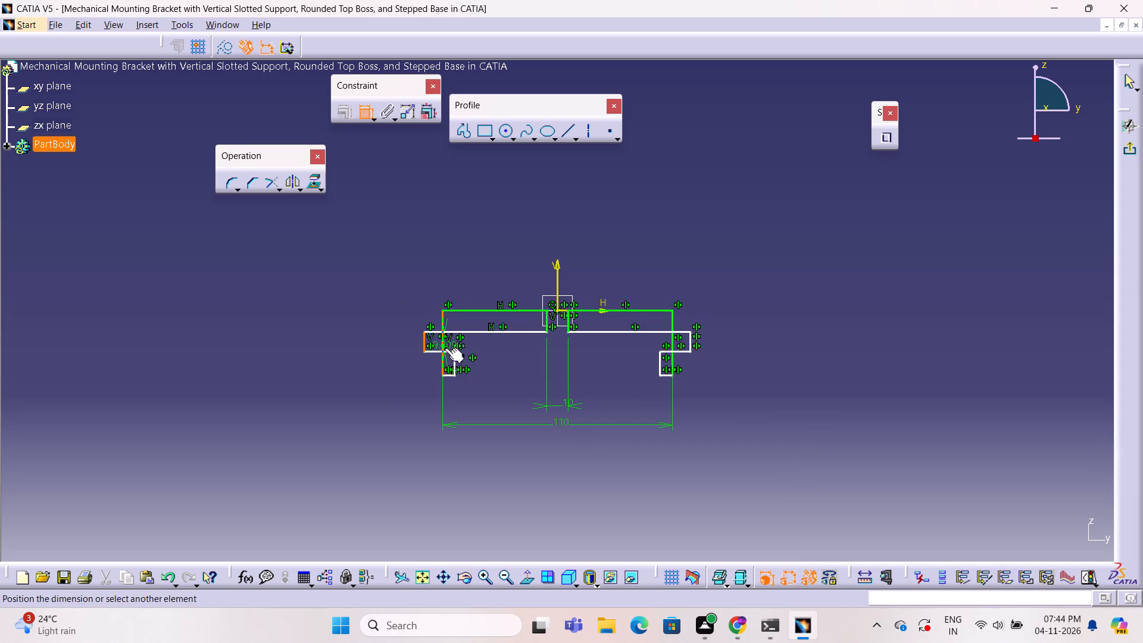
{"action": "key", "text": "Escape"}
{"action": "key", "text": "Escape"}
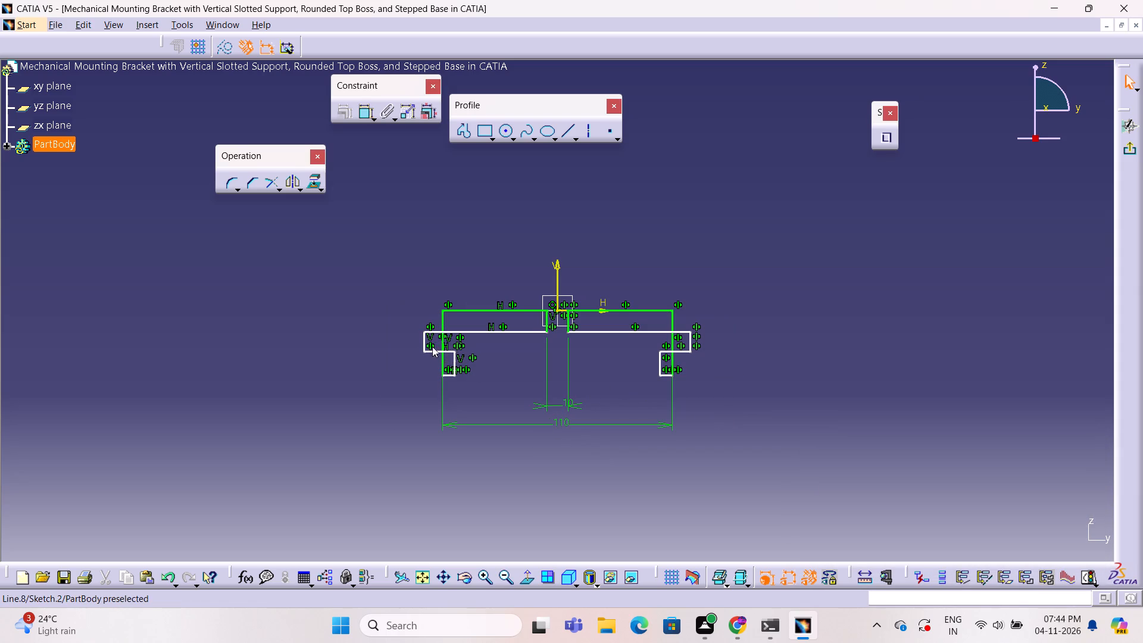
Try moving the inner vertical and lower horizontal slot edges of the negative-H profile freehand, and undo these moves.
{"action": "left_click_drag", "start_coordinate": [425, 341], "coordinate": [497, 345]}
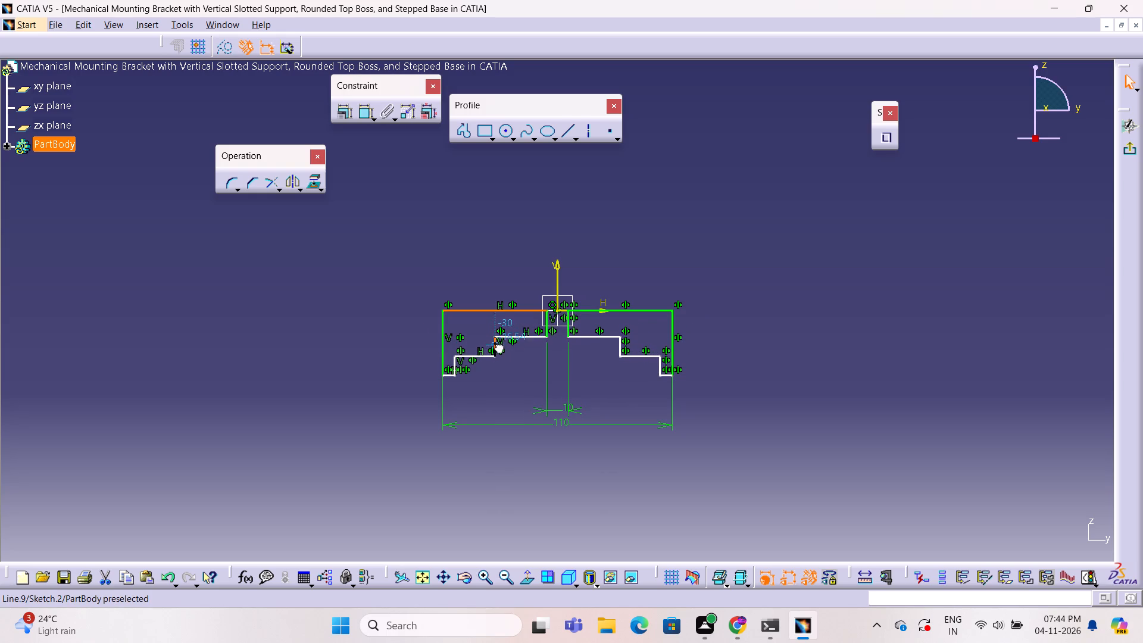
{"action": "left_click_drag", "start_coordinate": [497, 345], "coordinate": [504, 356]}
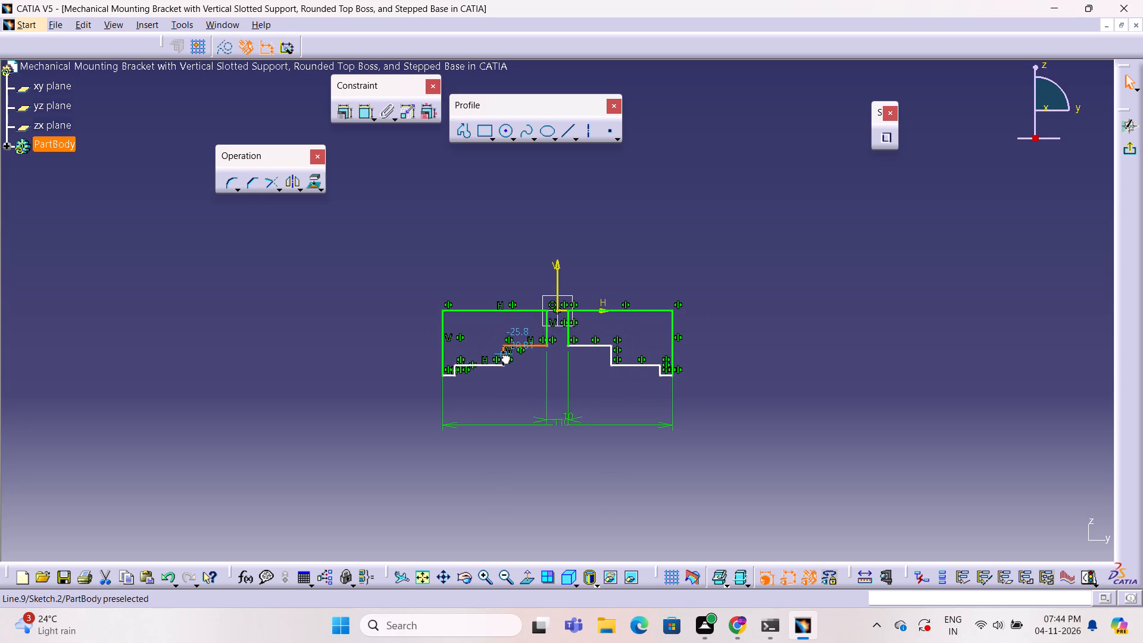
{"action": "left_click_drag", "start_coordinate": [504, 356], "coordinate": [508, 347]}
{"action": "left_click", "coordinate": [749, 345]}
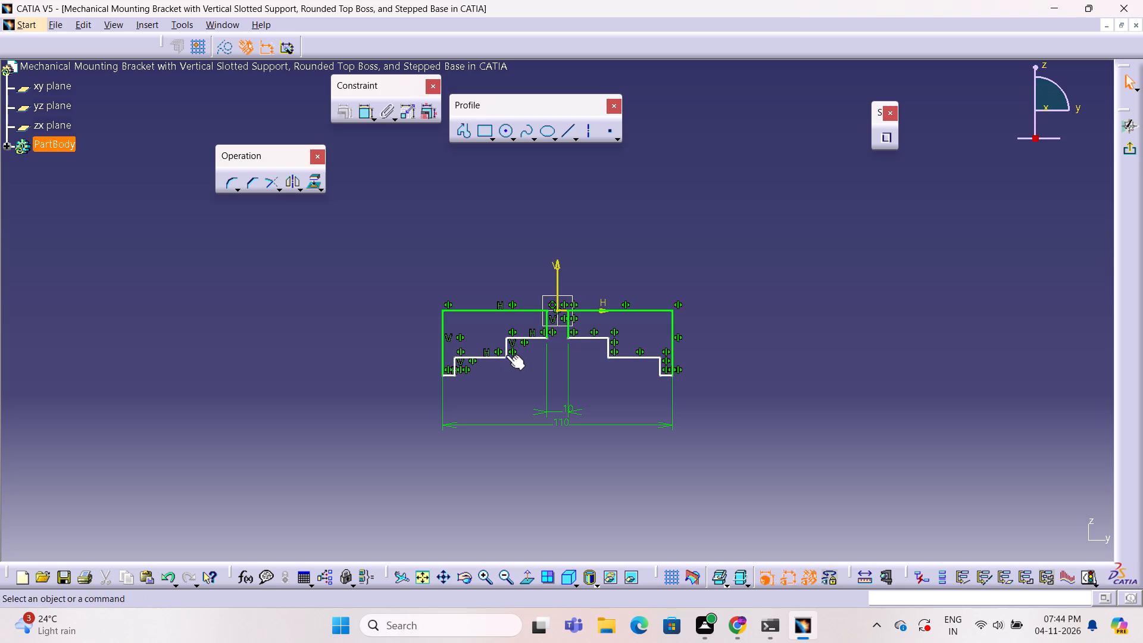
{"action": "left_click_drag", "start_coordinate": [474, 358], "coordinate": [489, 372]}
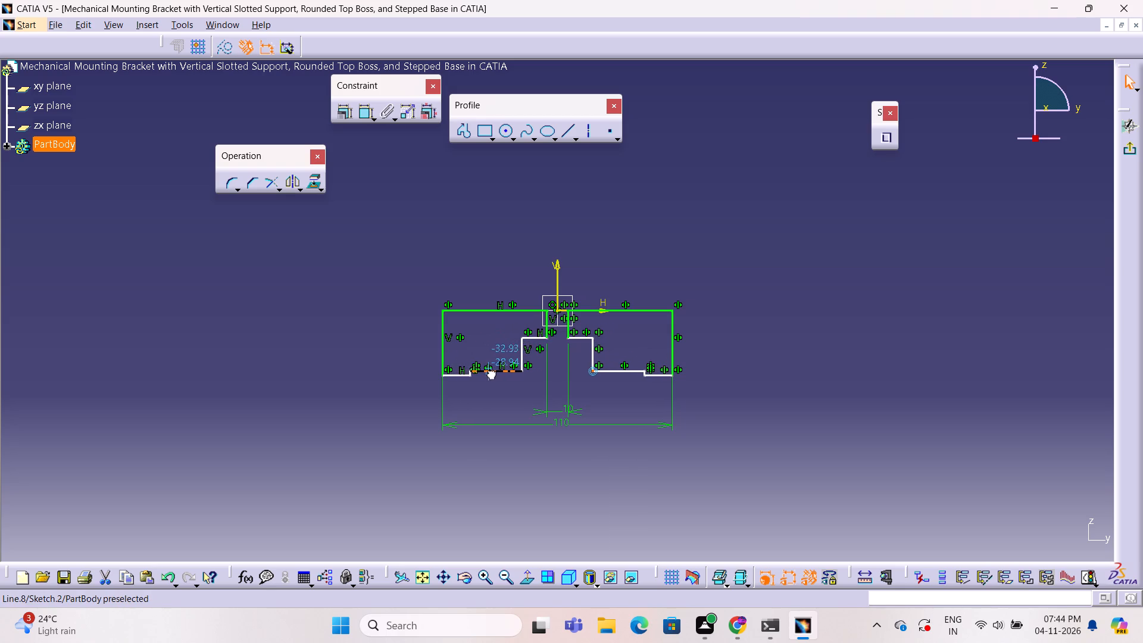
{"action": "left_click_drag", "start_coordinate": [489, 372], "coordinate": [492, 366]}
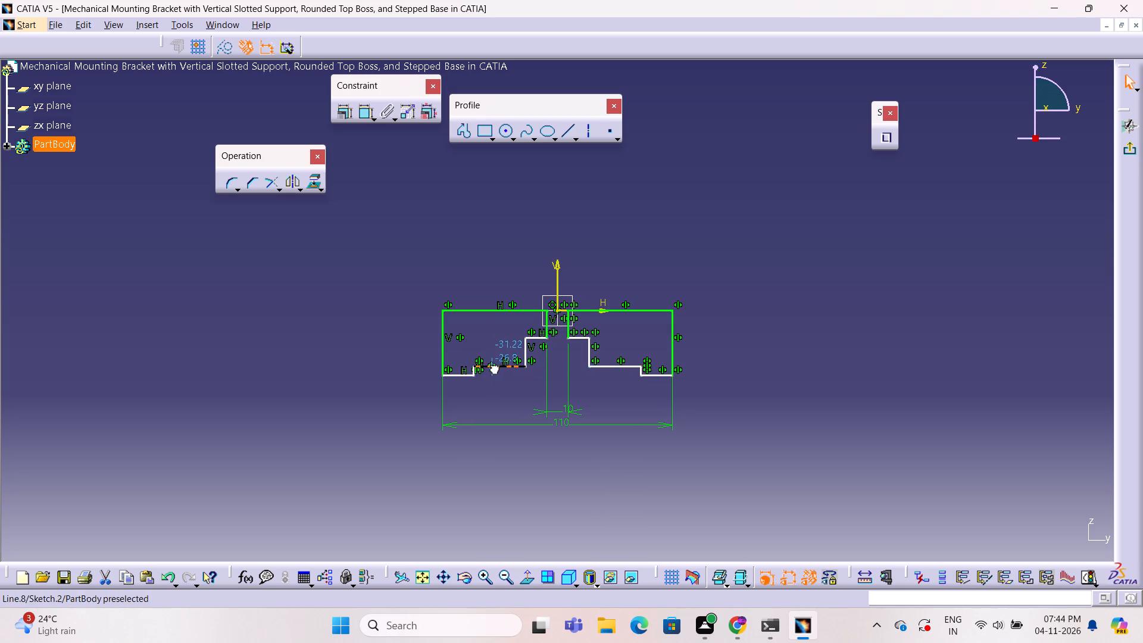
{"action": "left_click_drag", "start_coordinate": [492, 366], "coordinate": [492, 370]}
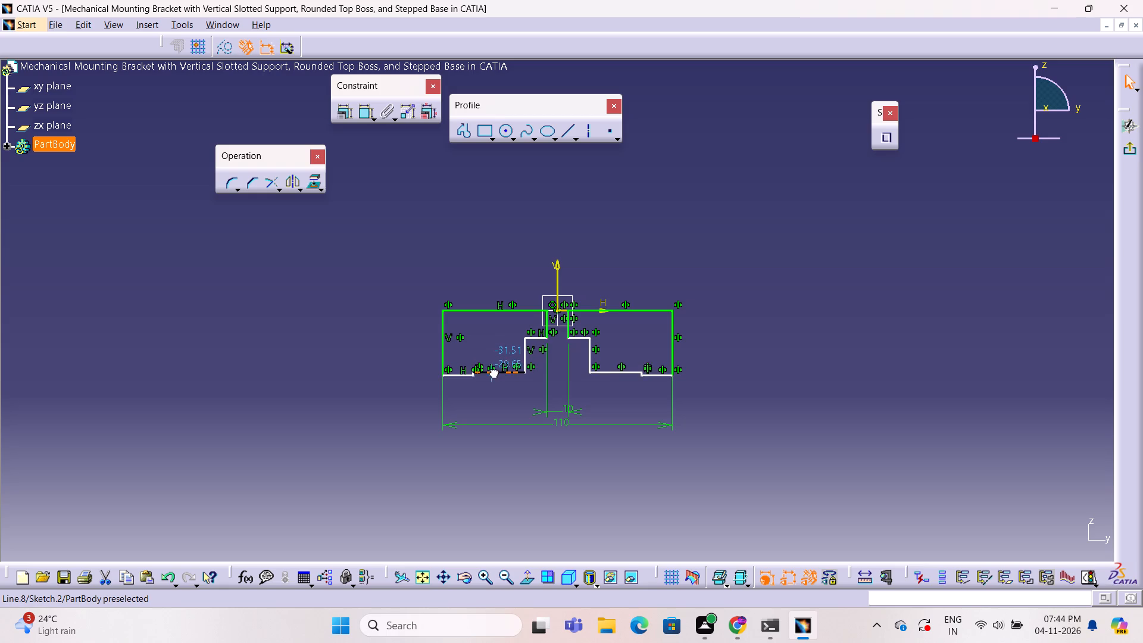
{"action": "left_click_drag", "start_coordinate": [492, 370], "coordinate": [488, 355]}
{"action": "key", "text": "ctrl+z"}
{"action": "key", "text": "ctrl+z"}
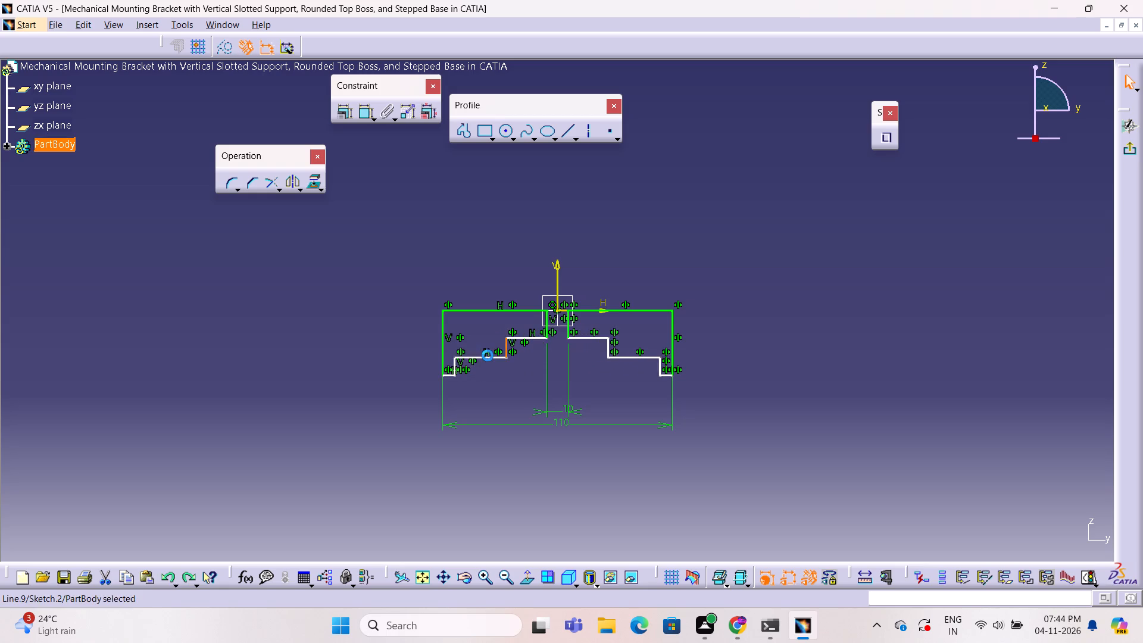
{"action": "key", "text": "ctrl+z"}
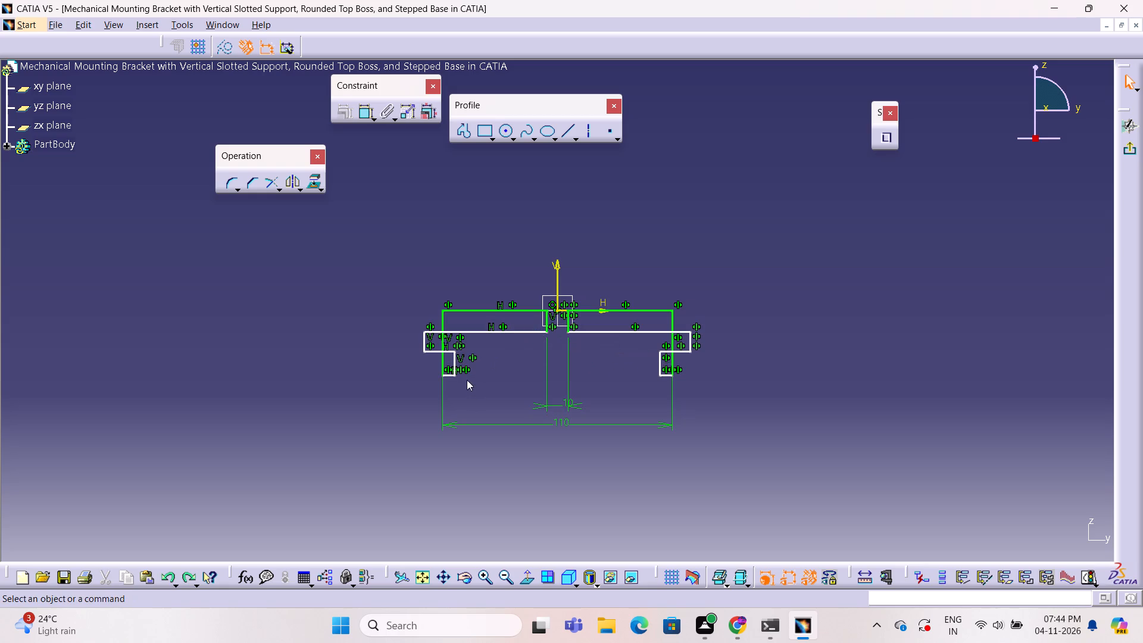
Reshape the negative-H profile into a C, stretching its bottom edge to about 29 mm and moving the slot's closed end inside the outer edge.
{"action": "left_click_drag", "start_coordinate": [450, 376], "coordinate": [486, 378]}
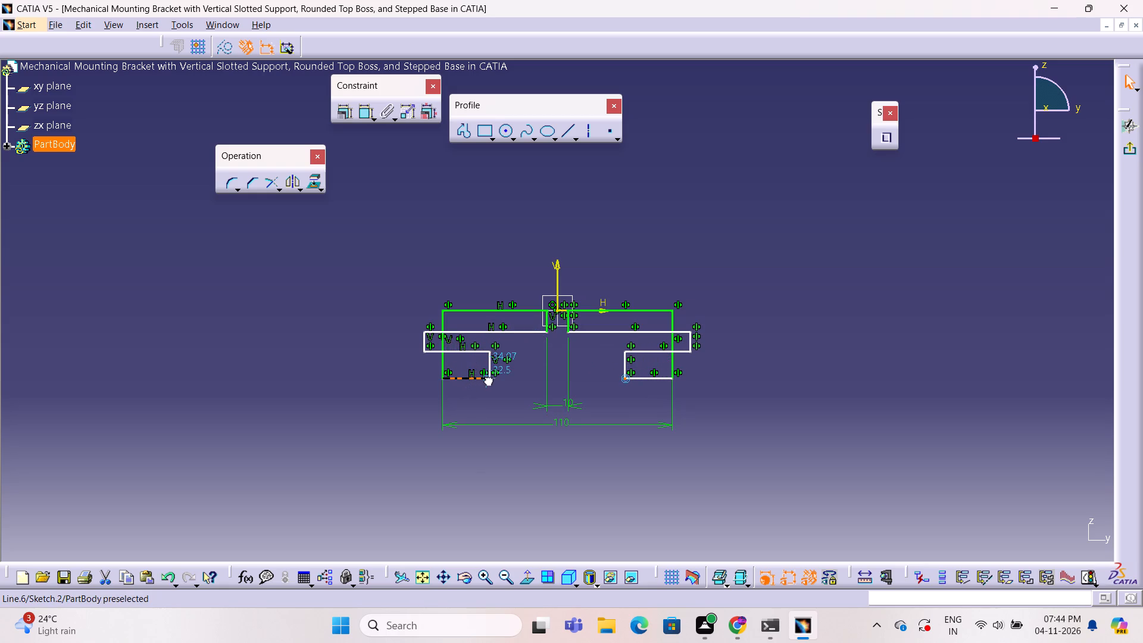
{"action": "left_click_drag", "start_coordinate": [486, 378], "coordinate": [505, 378]}
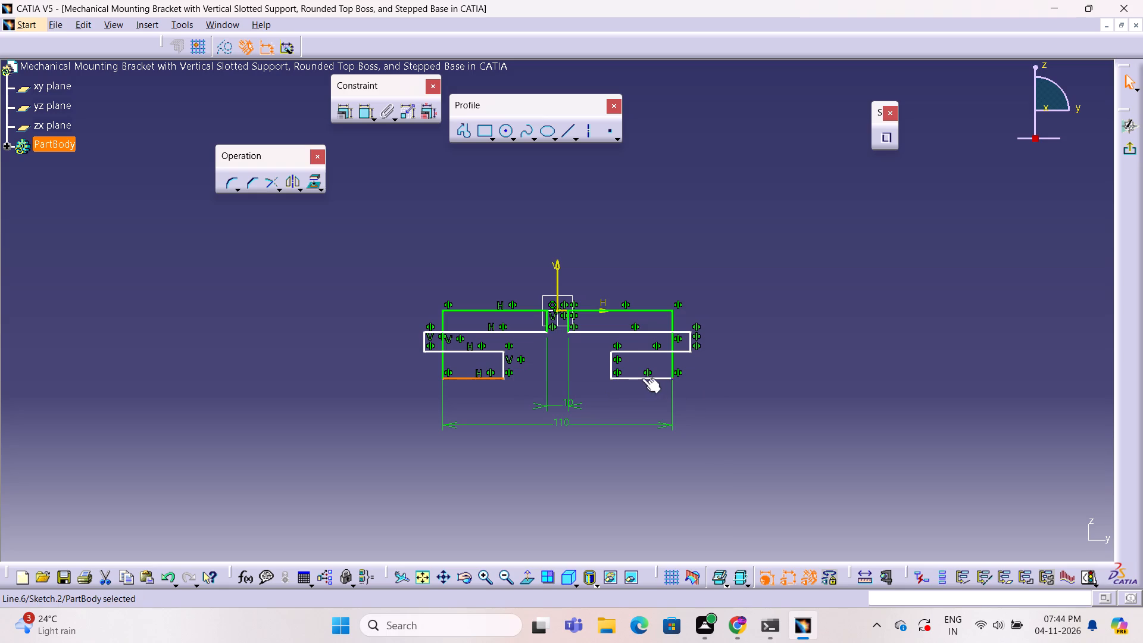
{"action": "left_click", "coordinate": [610, 398]}
{"action": "left_click_drag", "start_coordinate": [423, 340], "coordinate": [442, 347]}
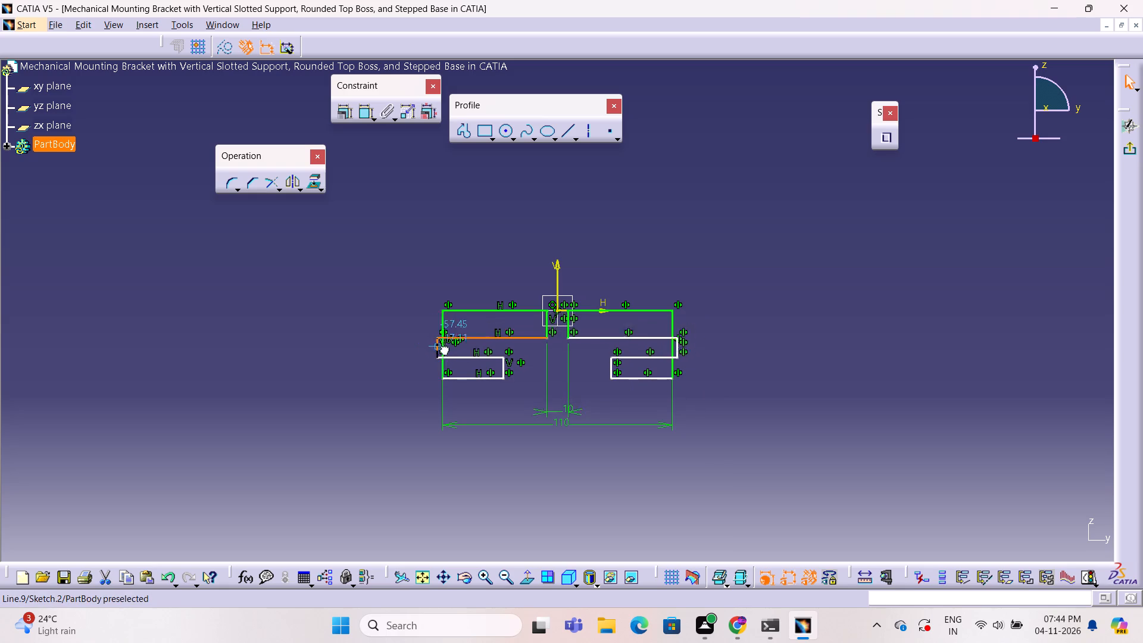
{"action": "left_click_drag", "start_coordinate": [442, 347], "coordinate": [476, 348]}
{"action": "left_click", "coordinate": [761, 382]}
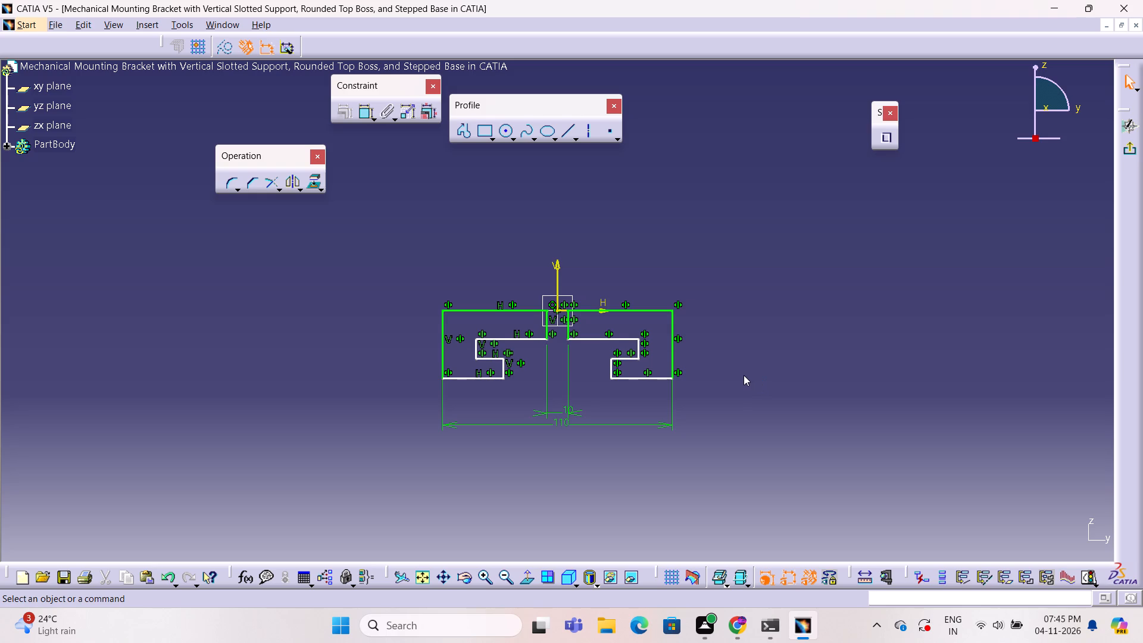
{"action": "left_click", "coordinate": [599, 510]}
Dimension the slot height between the two inner horizontal edges of the negative-H profile and set it to 10 mm.
{"action": "left_click", "coordinate": [368, 108]}
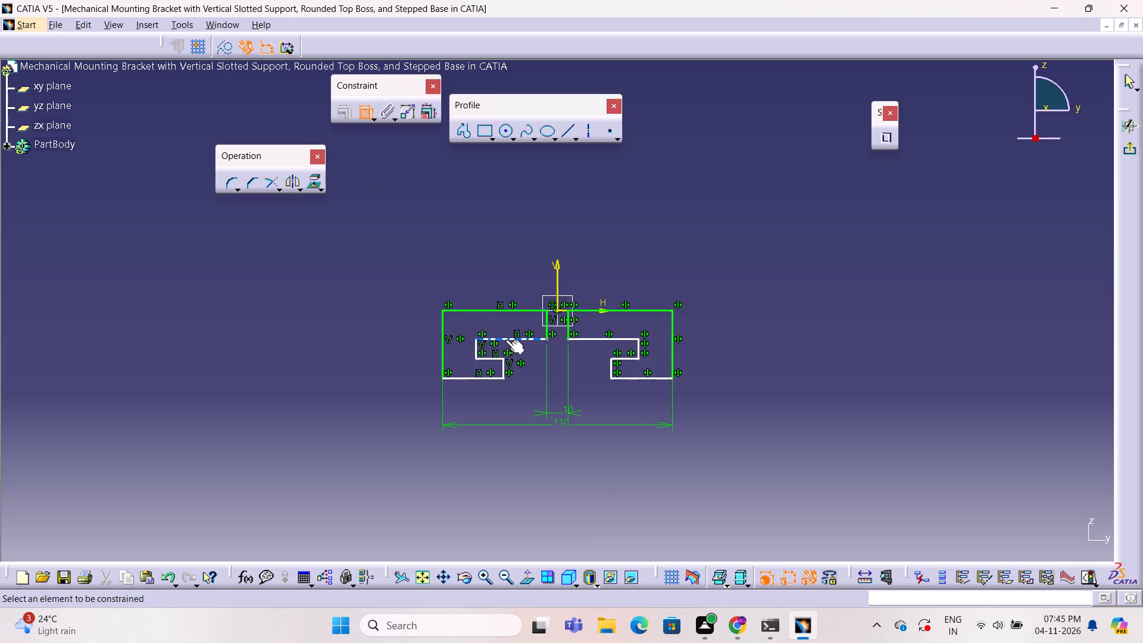
{"action": "left_click", "coordinate": [505, 338]}
{"action": "left_click", "coordinate": [495, 359]}
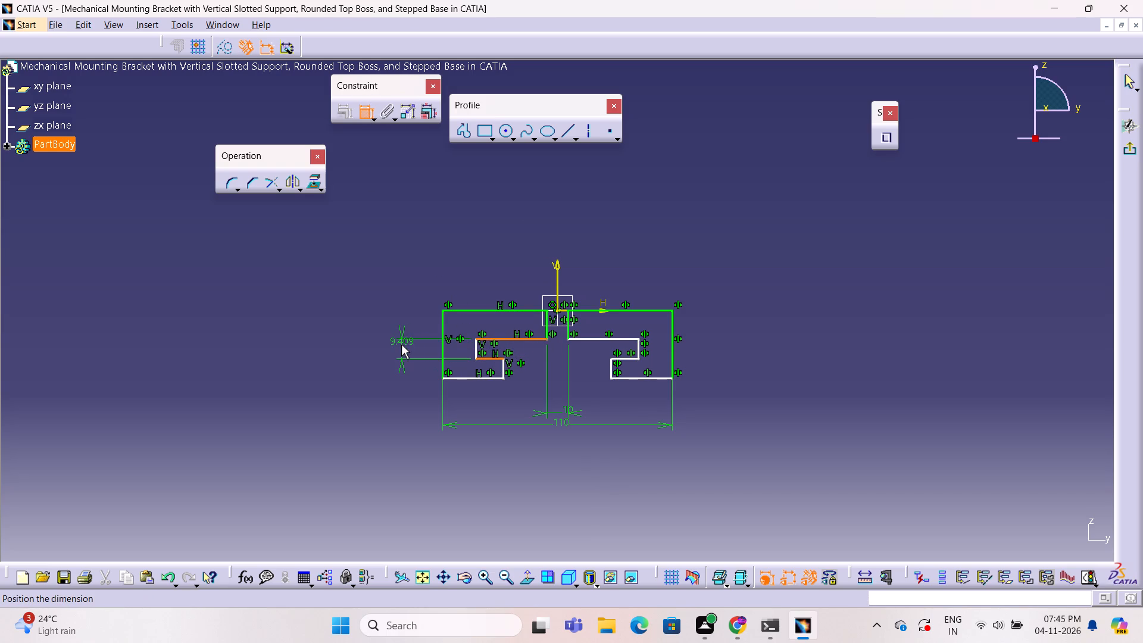
{"action": "left_click", "coordinate": [401, 345]}
{"action": "double_click", "coordinate": [403, 344]}
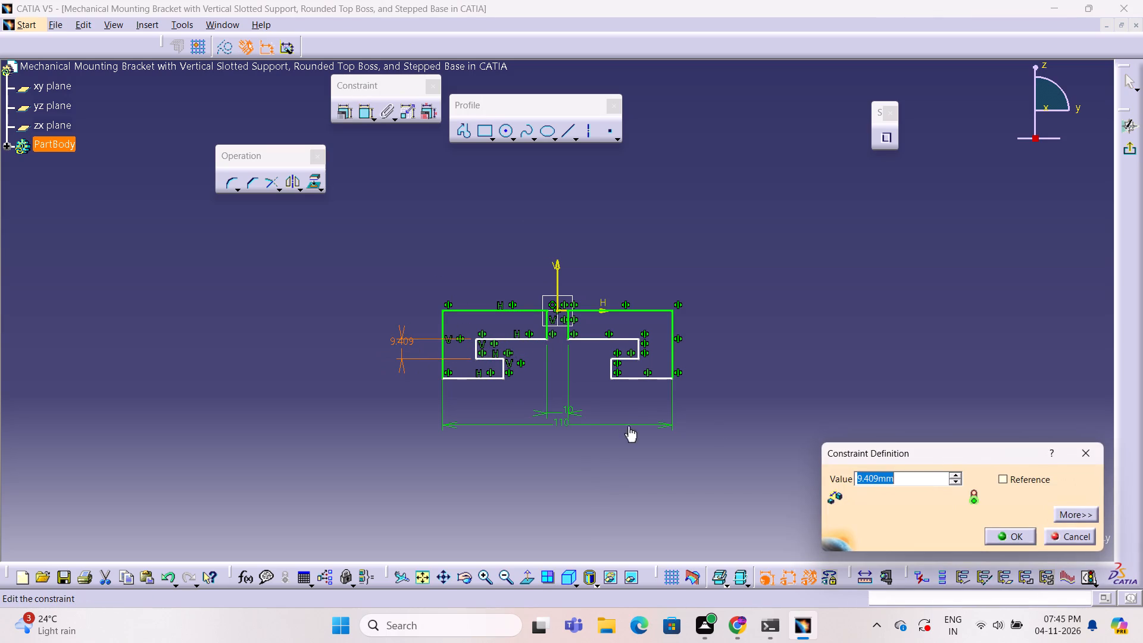
{"action": "type", "text": "10"}
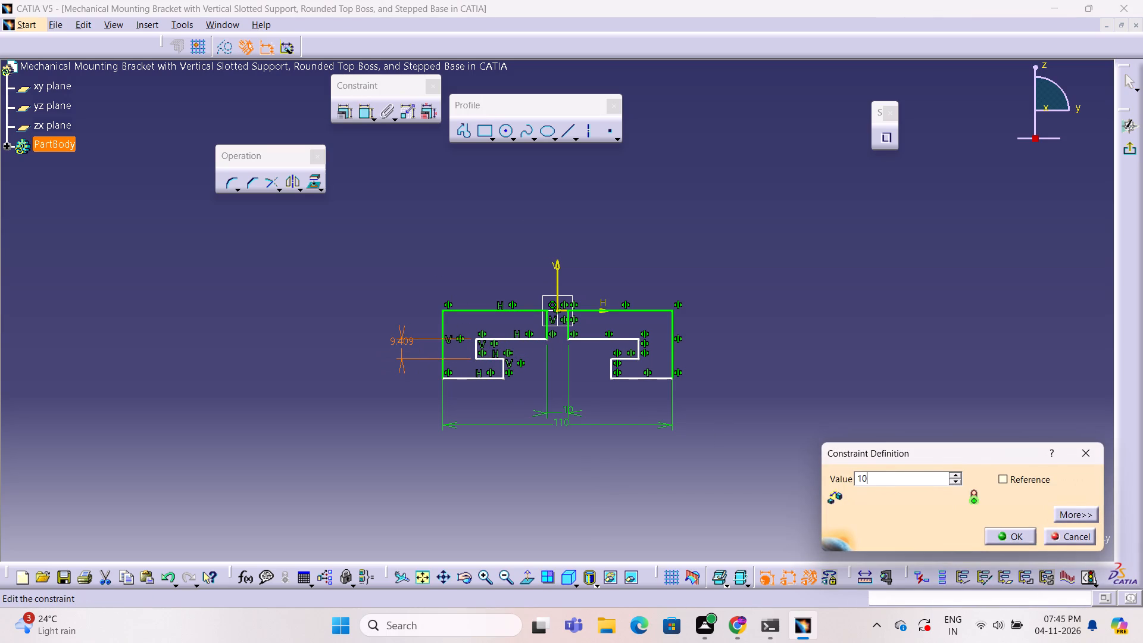
{"action": "key", "text": "Return"}
{"action": "left_click", "coordinate": [723, 432]}
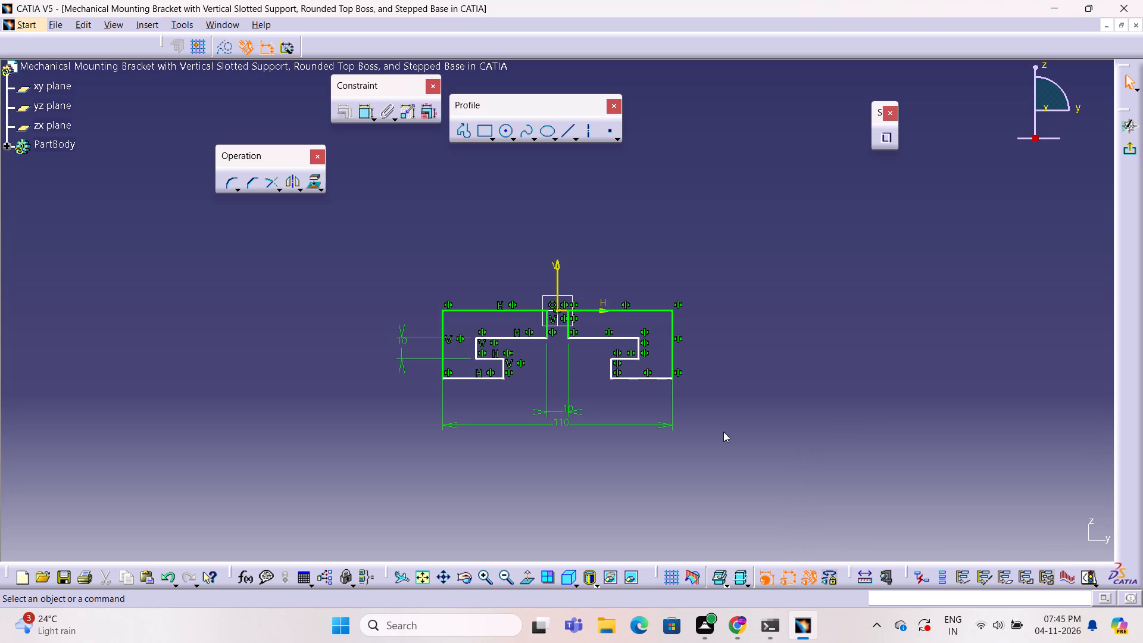
{"action": "left_click", "coordinate": [723, 432]}
{"action": "left_click", "coordinate": [506, 452]}
Dimension the negative-H profile's lower leg from its outer vertical edge to its short inner vertical edge and set it to 40 mm.
{"action": "left_click", "coordinate": [362, 116]}
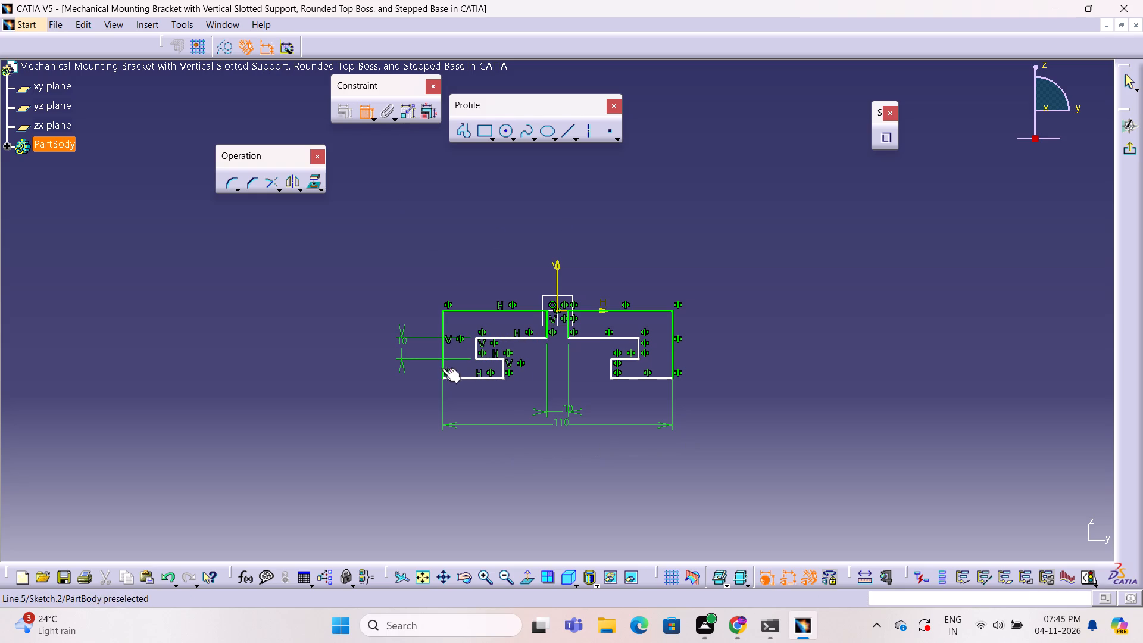
{"action": "left_click", "coordinate": [441, 370]}
{"action": "left_click", "coordinate": [504, 368]}
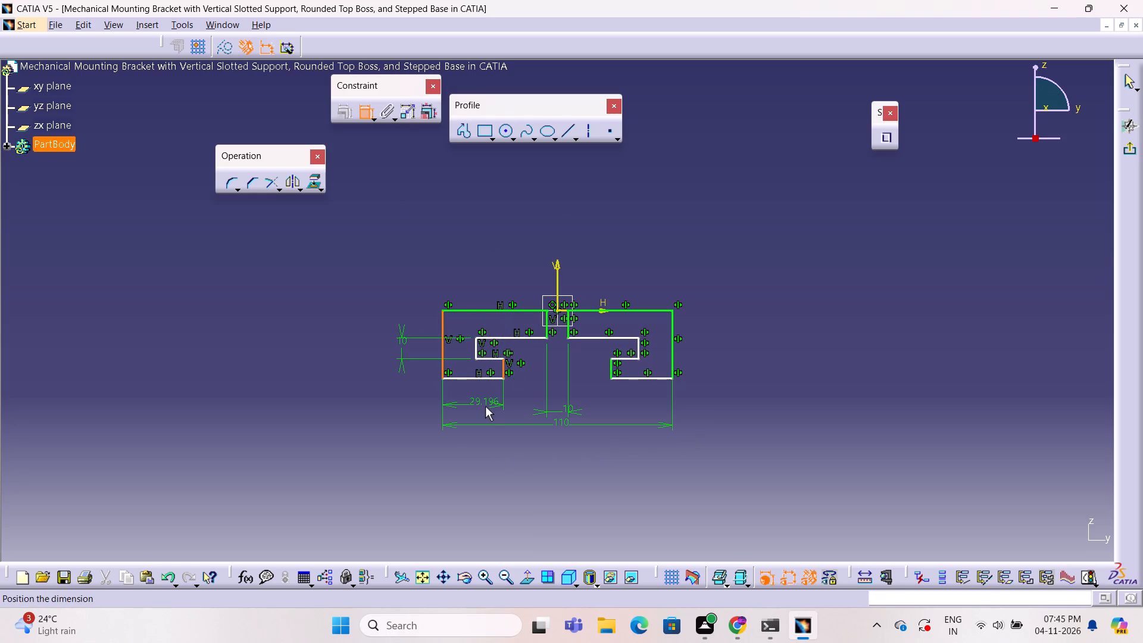
{"action": "left_click", "coordinate": [485, 407]}
{"action": "double_click", "coordinate": [486, 404]}
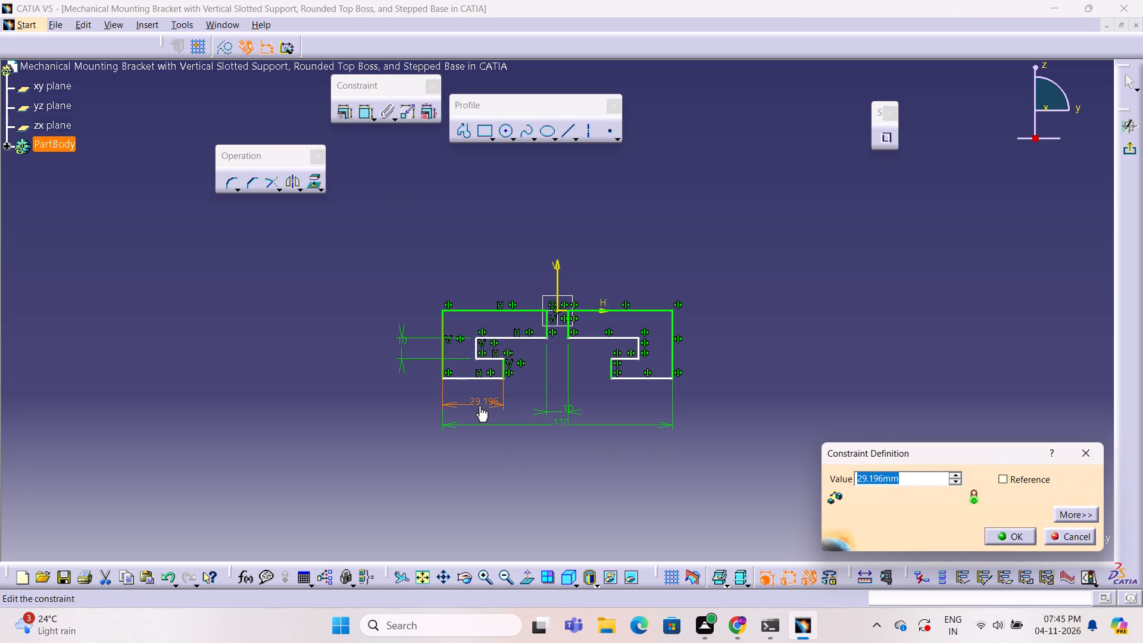
{"action": "key", "text": "4"}
{"action": "key", "text": "0"}
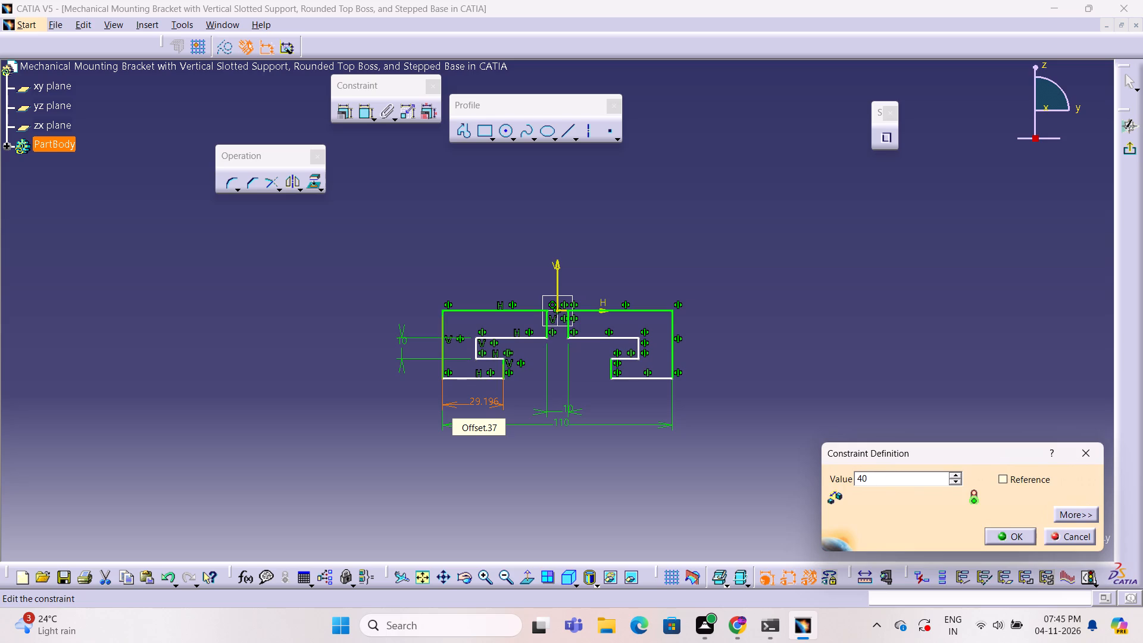
{"action": "key", "text": "Return"}
{"action": "left_click", "coordinate": [832, 385]}
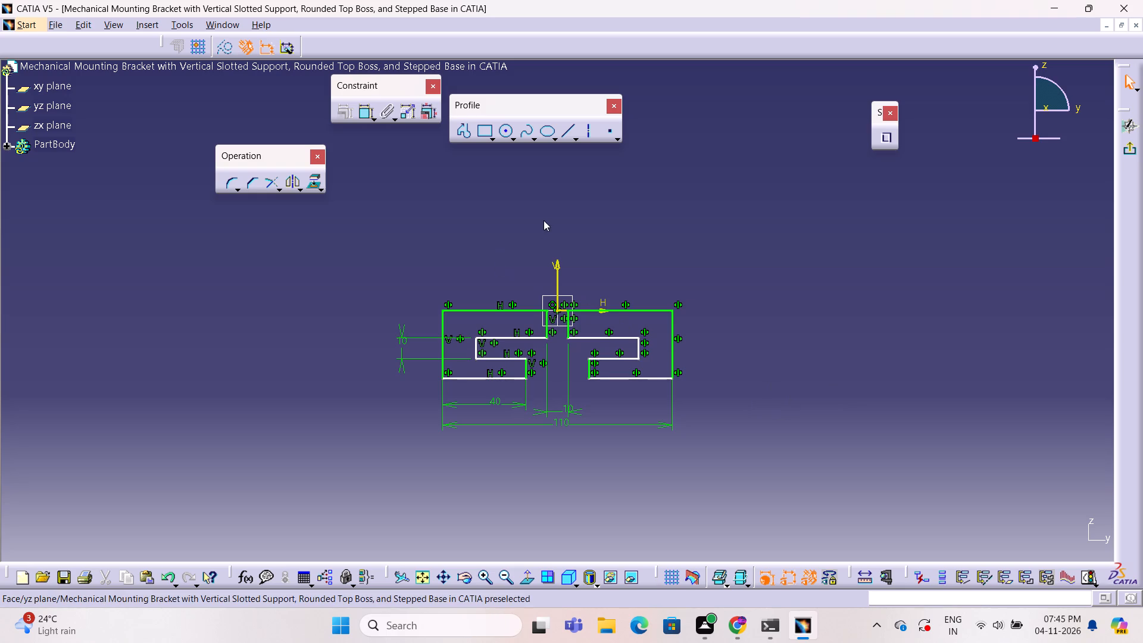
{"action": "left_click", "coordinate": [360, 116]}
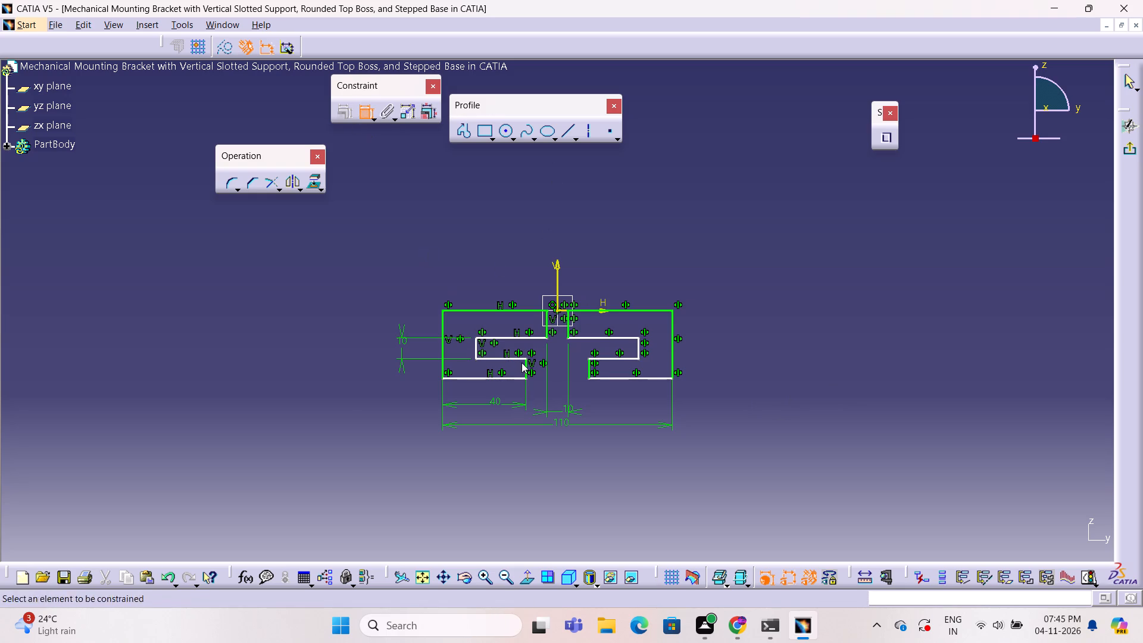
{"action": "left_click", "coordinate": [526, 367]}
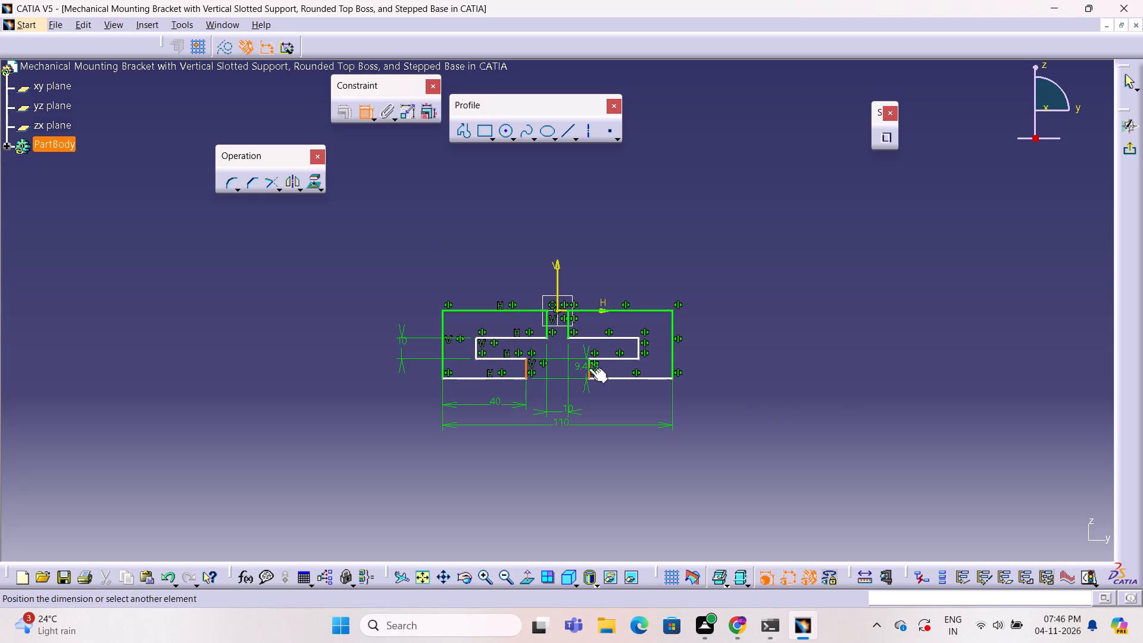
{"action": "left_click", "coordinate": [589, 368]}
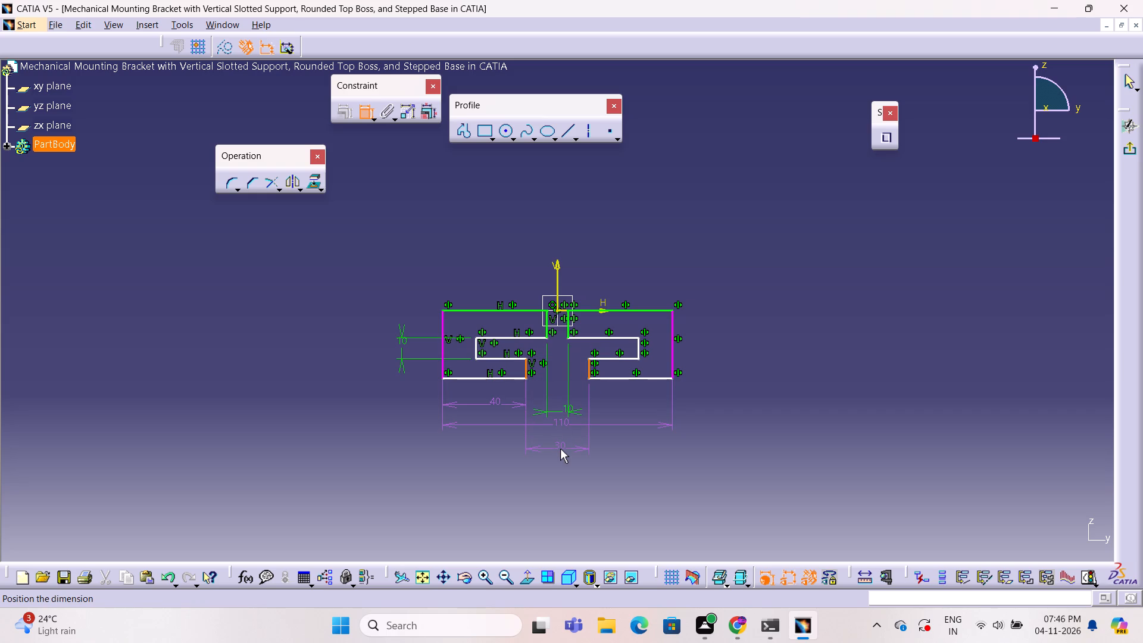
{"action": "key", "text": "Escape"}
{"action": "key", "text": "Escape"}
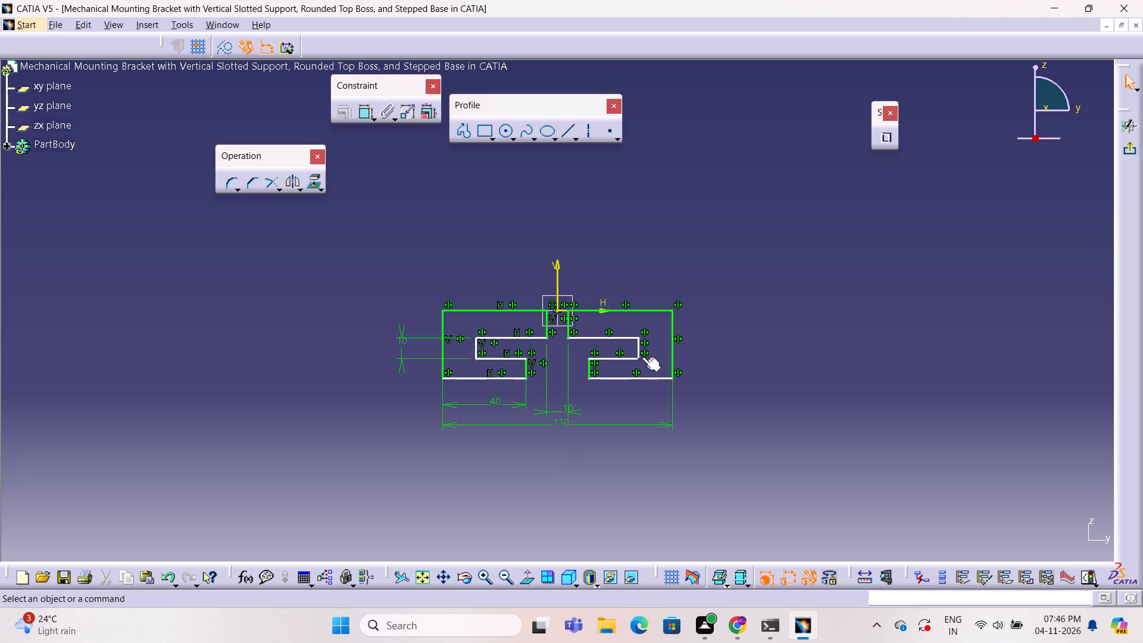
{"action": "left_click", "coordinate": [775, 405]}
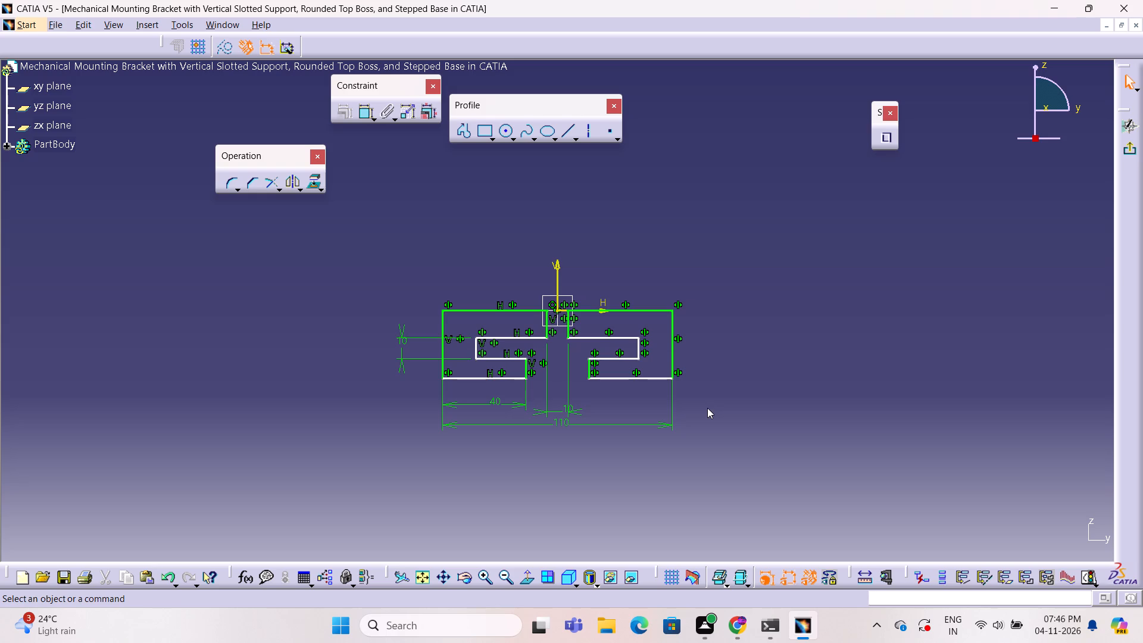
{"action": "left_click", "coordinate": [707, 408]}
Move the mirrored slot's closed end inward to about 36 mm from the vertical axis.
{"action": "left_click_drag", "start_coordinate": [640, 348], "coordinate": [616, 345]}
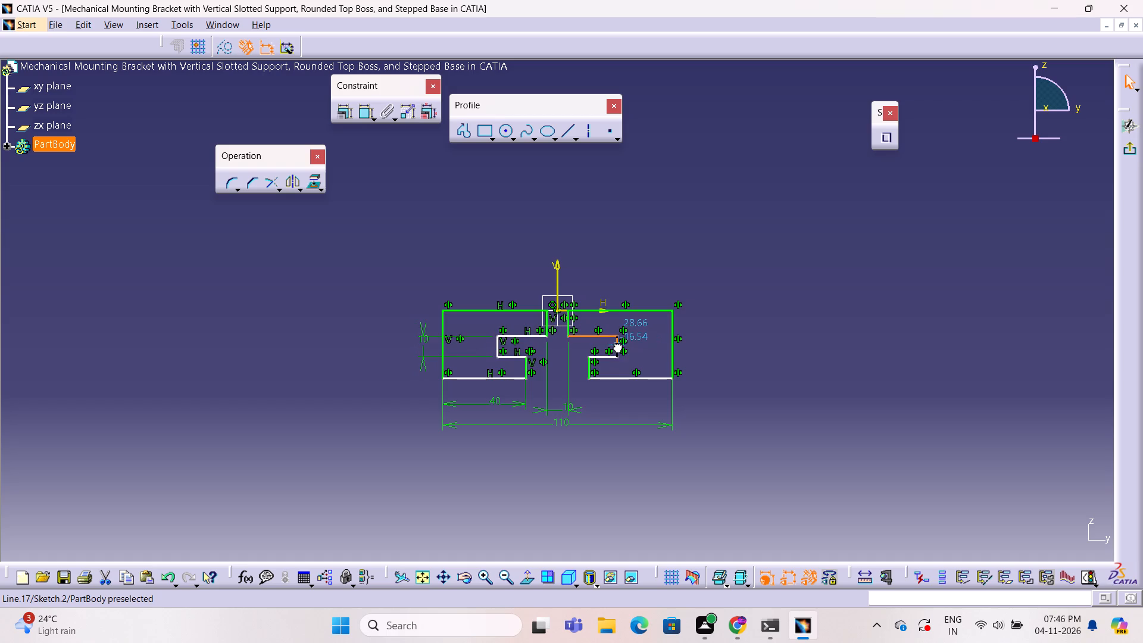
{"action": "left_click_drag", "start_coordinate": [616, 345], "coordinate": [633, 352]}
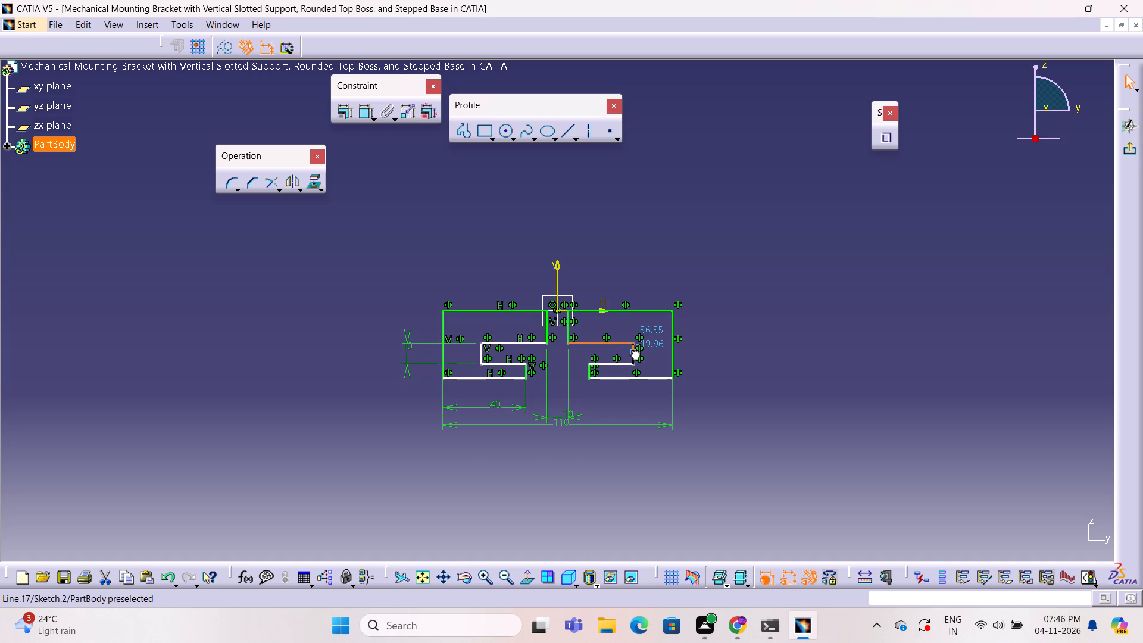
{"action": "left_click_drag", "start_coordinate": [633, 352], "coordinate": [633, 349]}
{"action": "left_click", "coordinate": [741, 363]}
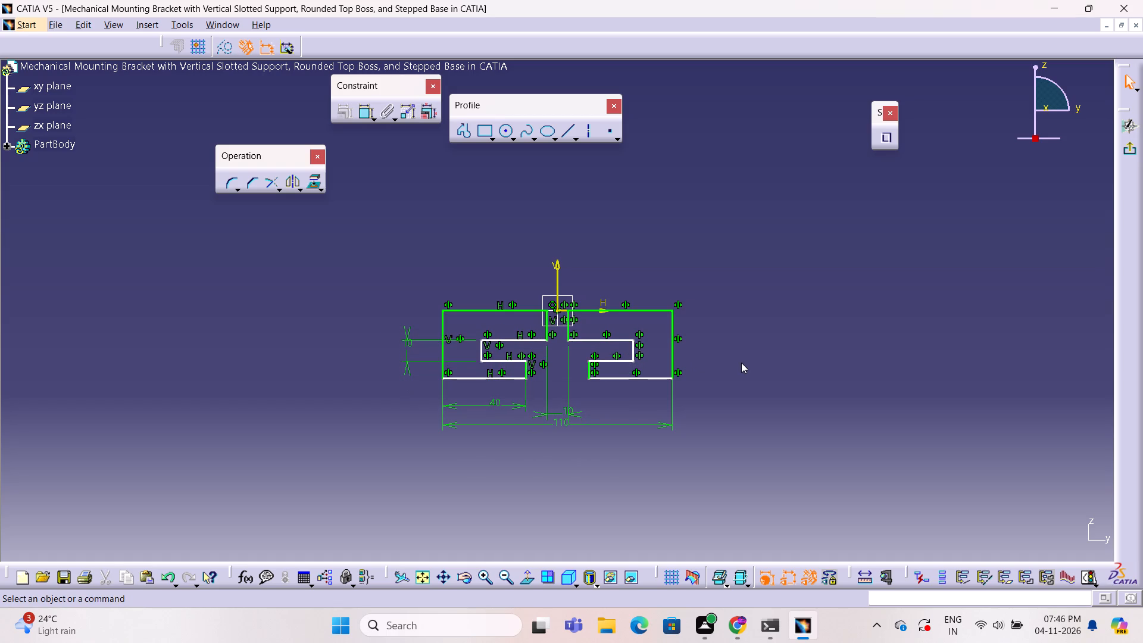
Dimension from the slot's closed-end edge to the lower leg's short inner vertical edge on the negative-H profile and set it to 20 mm.
{"action": "left_click", "coordinate": [368, 113]}
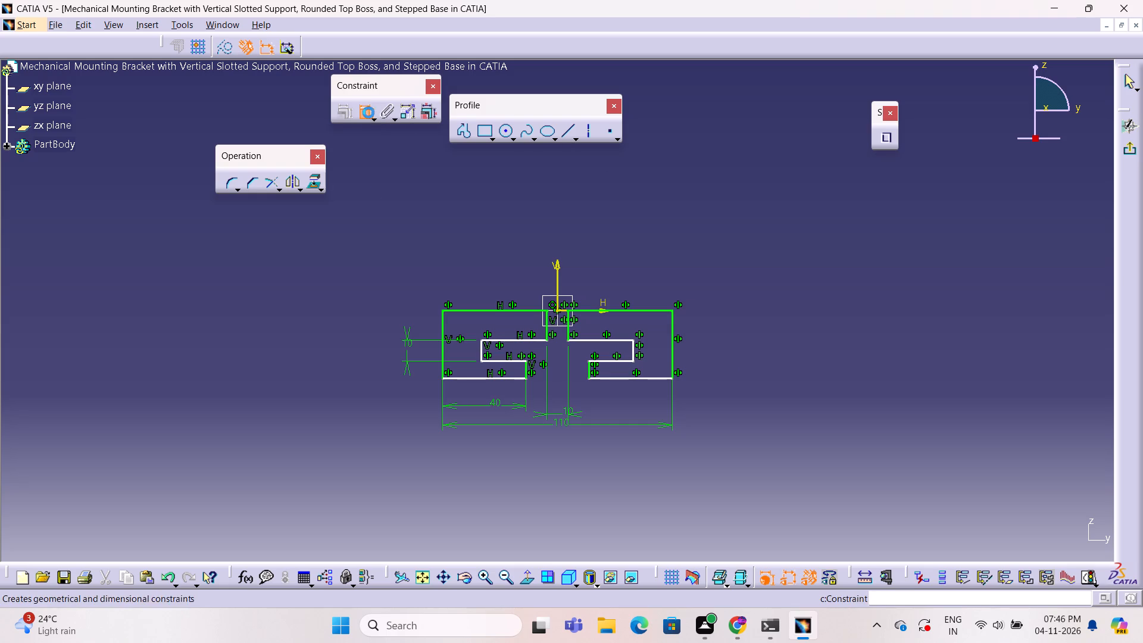
{"action": "left_click", "coordinate": [480, 352]}
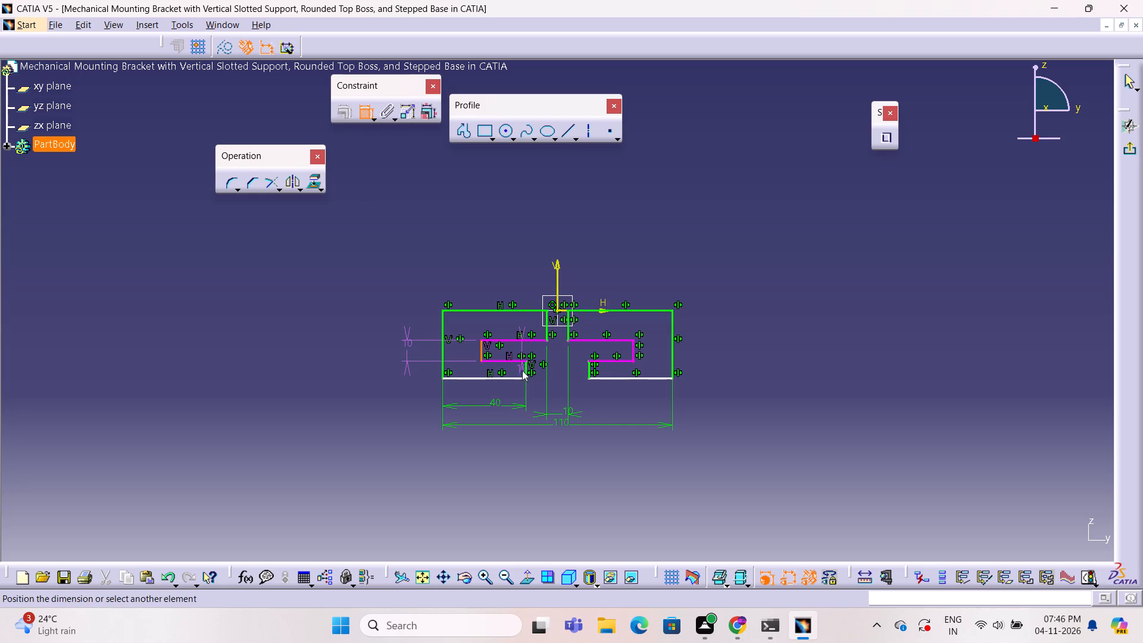
{"action": "left_click", "coordinate": [525, 371]}
{"action": "left_click", "coordinate": [513, 392]}
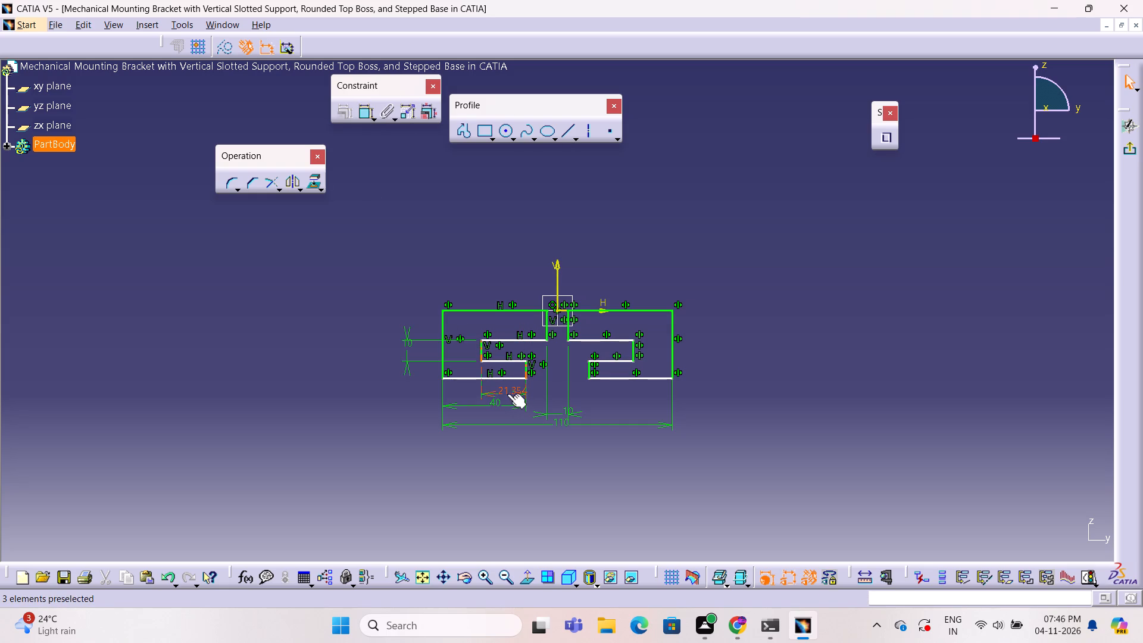
{"action": "double_click", "coordinate": [507, 392]}
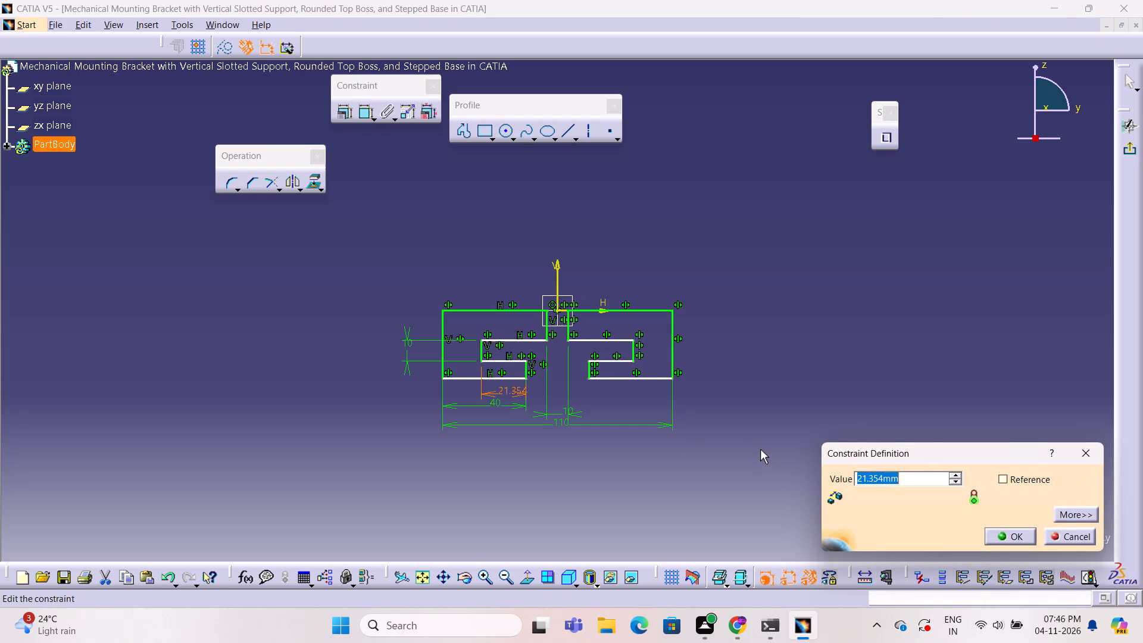
{"action": "key", "text": "2"}
{"action": "key", "text": "0"}
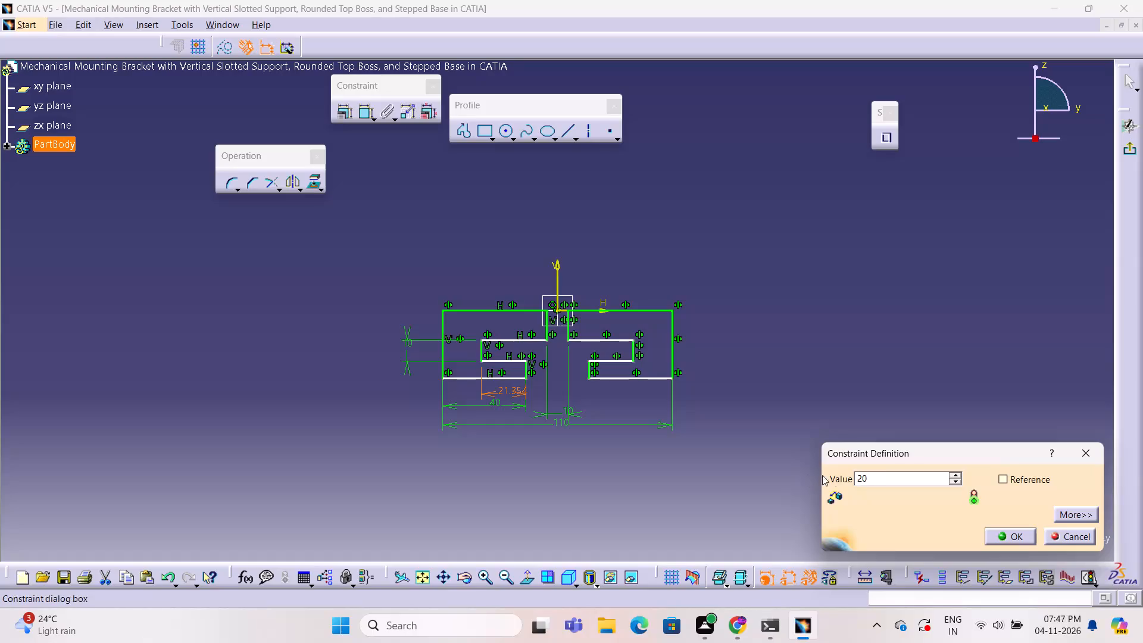
{"action": "left_click", "coordinate": [1017, 539]}
{"action": "left_click", "coordinate": [895, 476]}
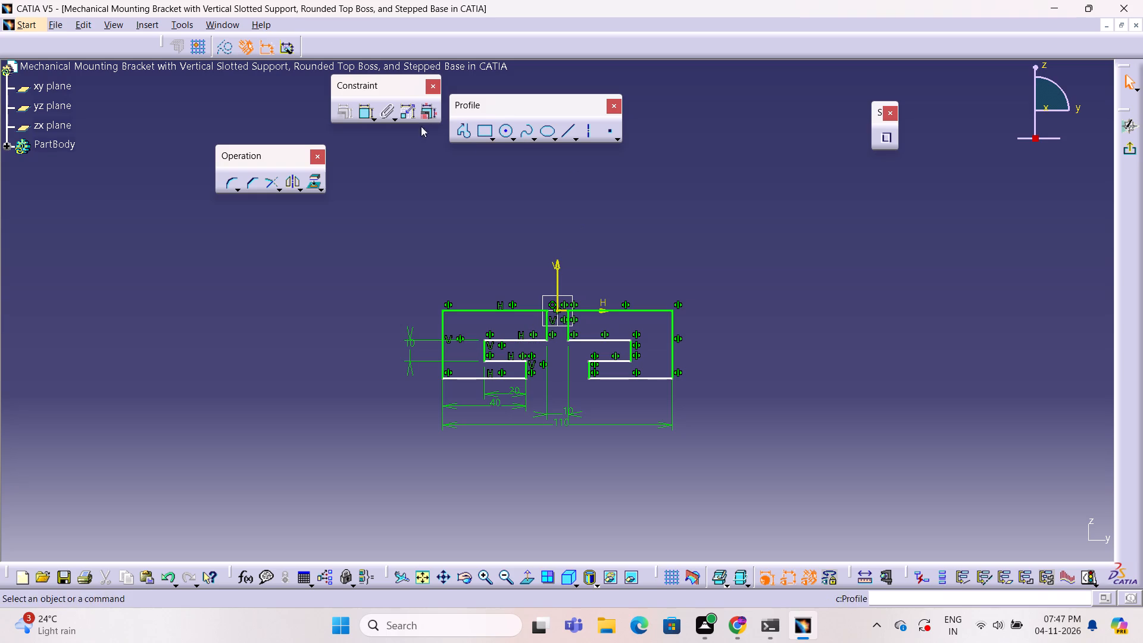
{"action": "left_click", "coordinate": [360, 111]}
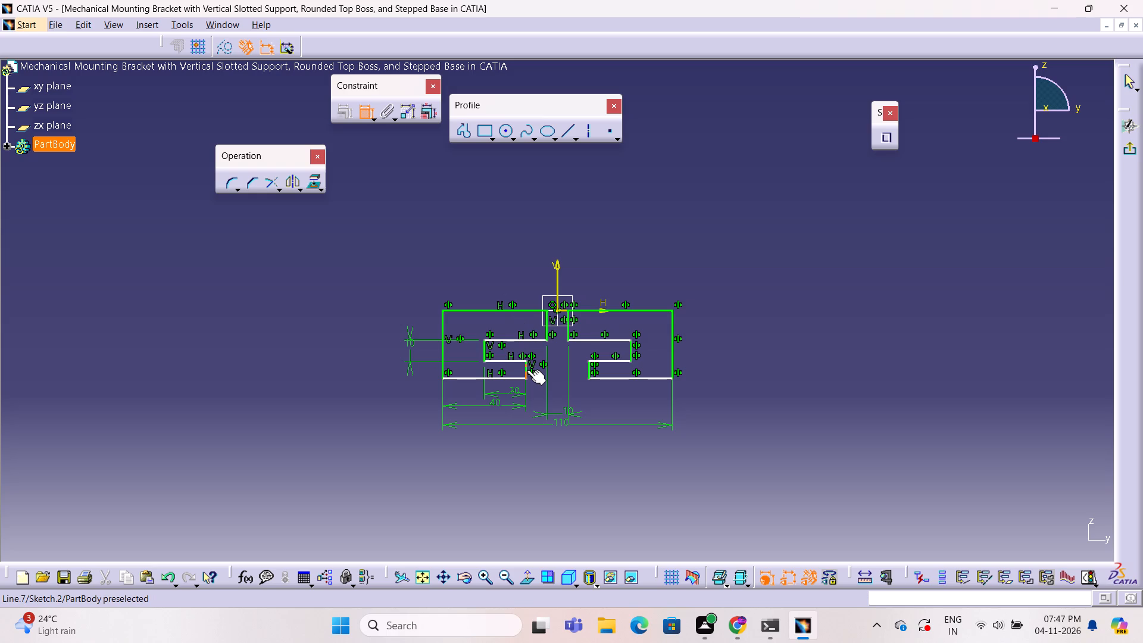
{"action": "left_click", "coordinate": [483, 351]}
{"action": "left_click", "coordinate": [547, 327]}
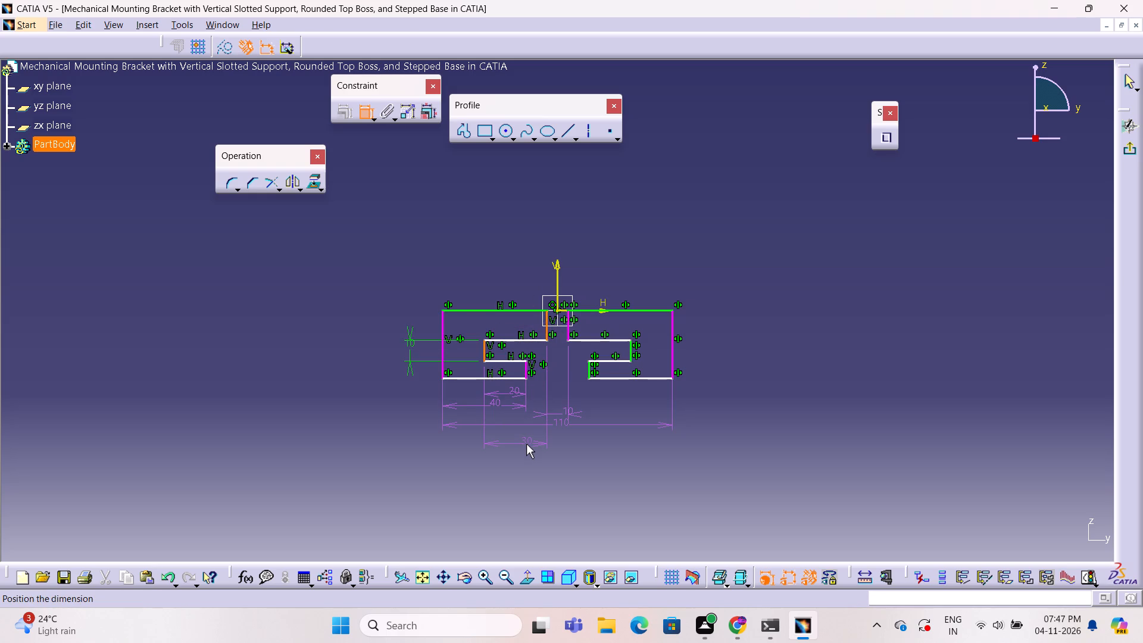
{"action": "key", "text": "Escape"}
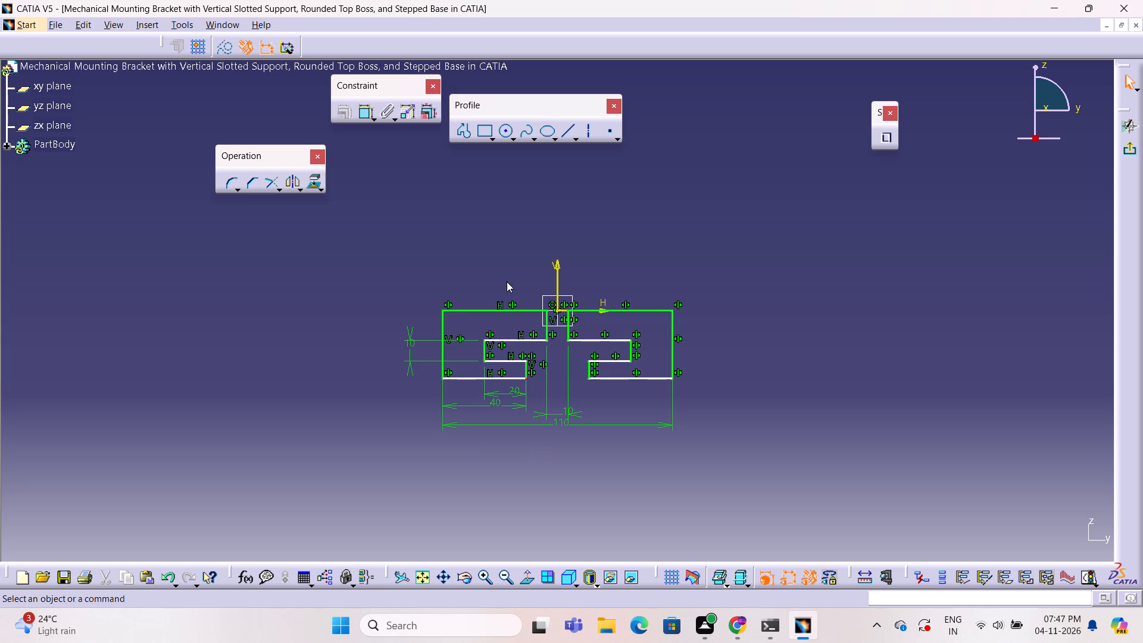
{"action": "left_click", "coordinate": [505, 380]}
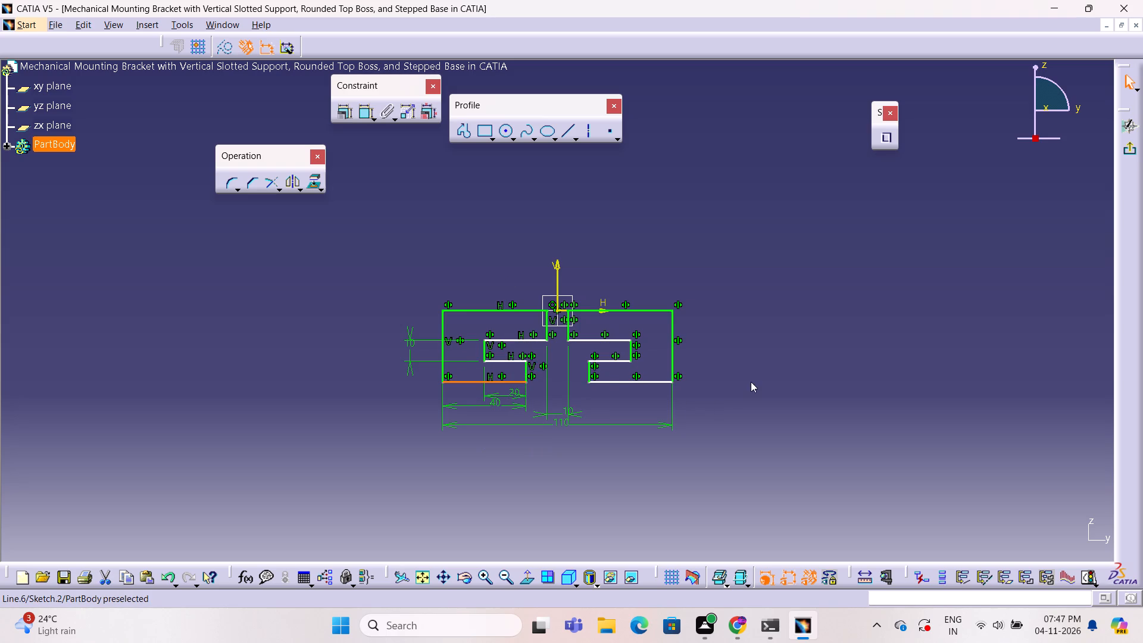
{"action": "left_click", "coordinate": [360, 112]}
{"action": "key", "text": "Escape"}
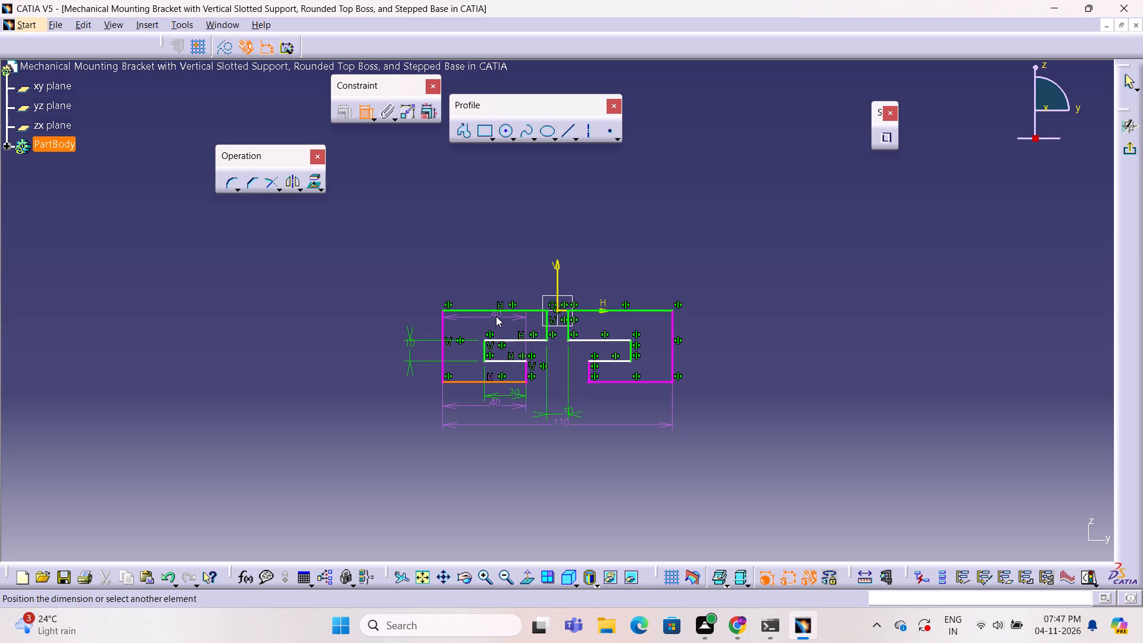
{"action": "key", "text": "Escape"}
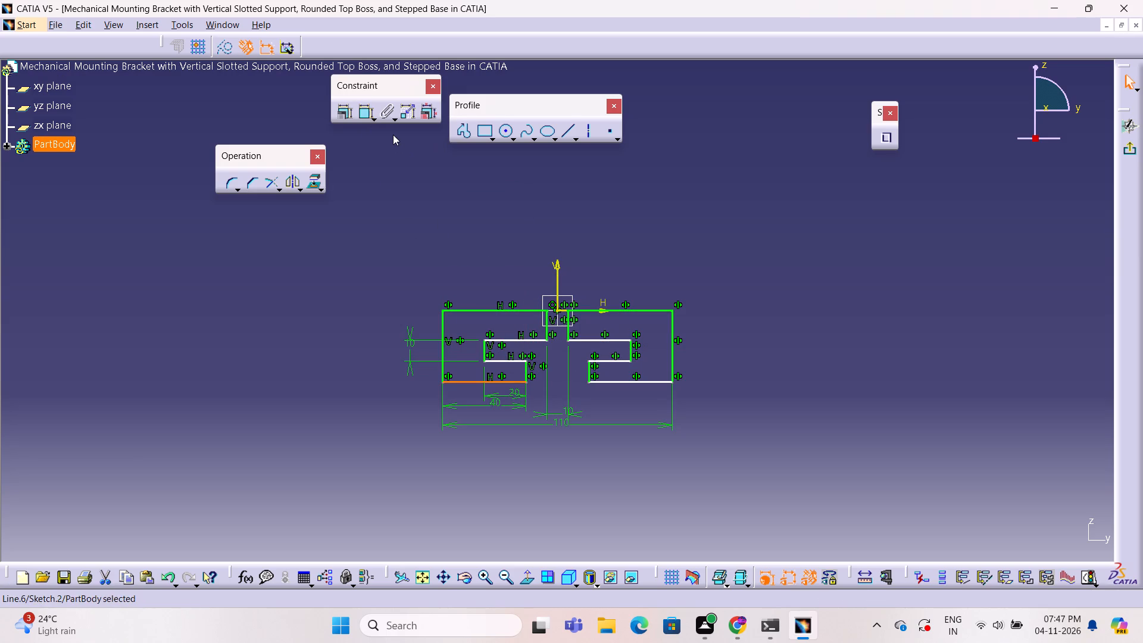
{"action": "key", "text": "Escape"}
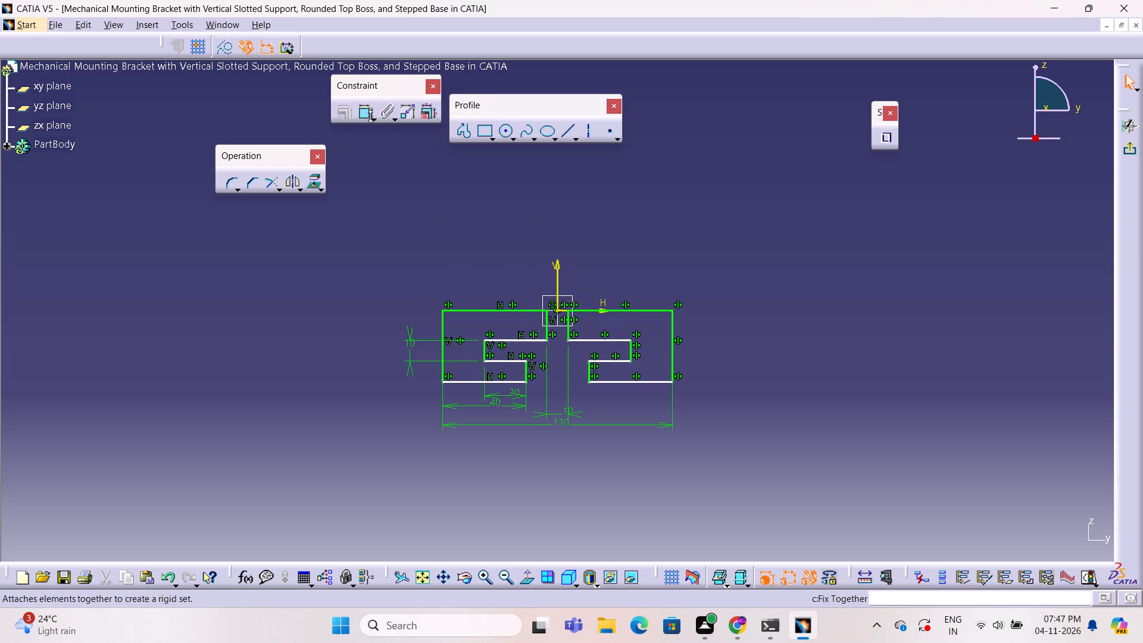
Dimension the negative-H profile's overall height between its top and bottom horizontal edges and set it to 40 mm.
{"action": "left_click", "coordinate": [366, 113]}
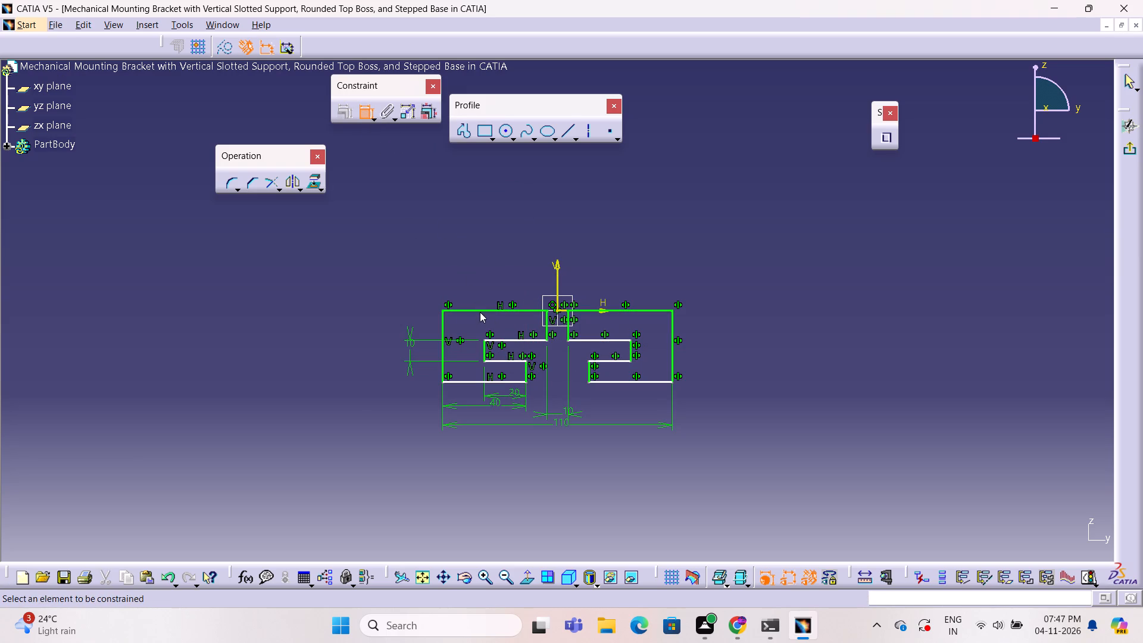
{"action": "left_click", "coordinate": [480, 310]}
{"action": "left_click", "coordinate": [475, 382]}
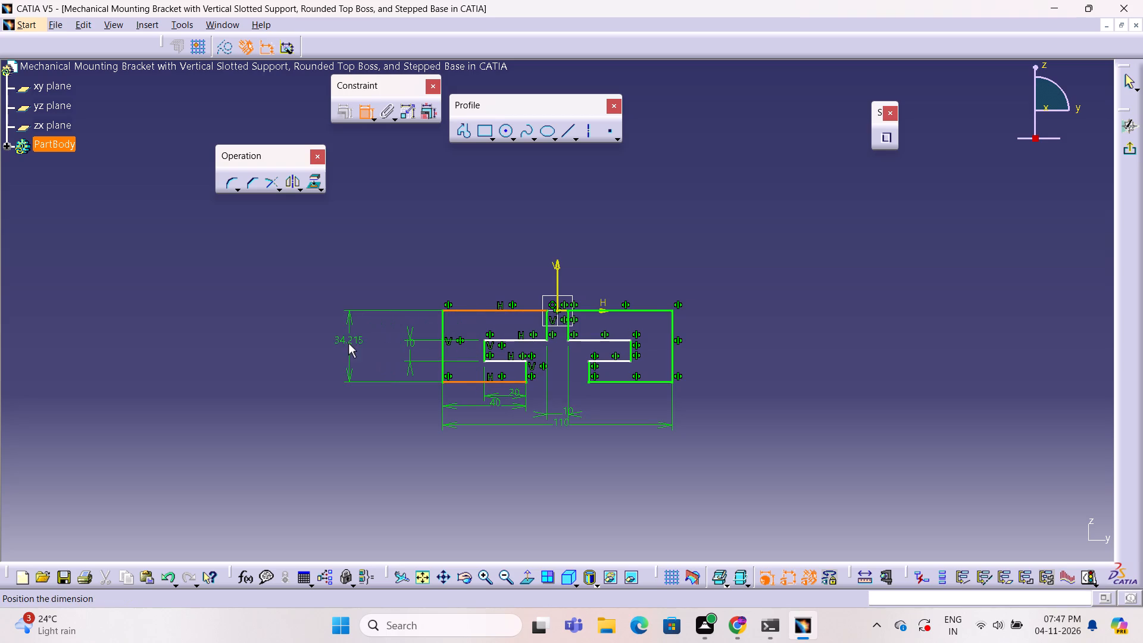
{"action": "left_click", "coordinate": [347, 343]}
{"action": "double_click", "coordinate": [349, 340]}
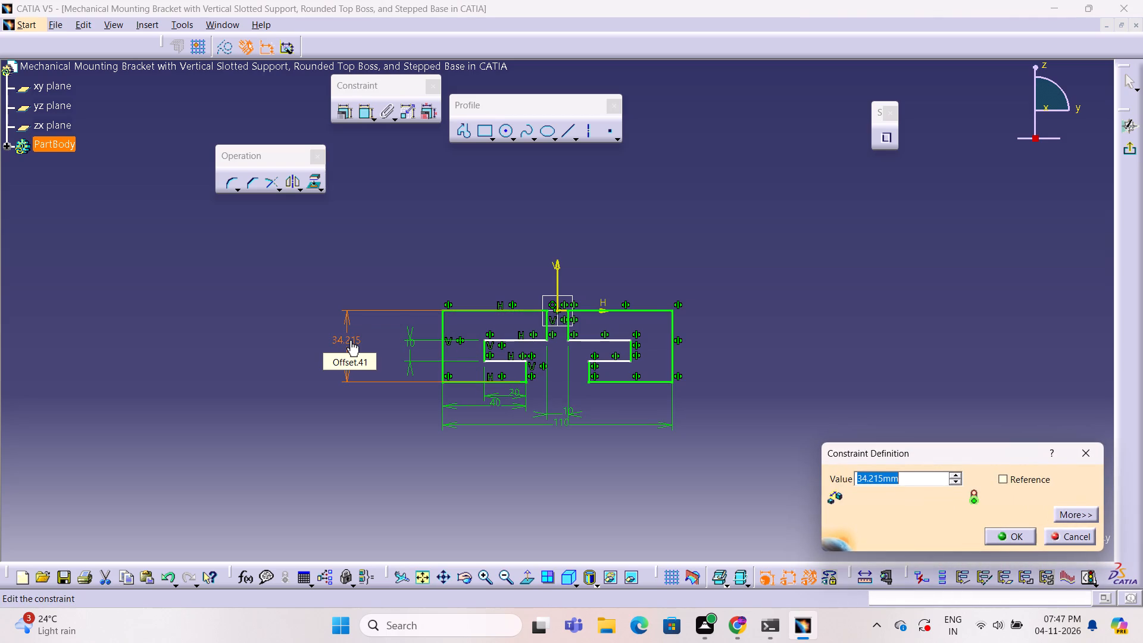
{"action": "key", "text": "4"}
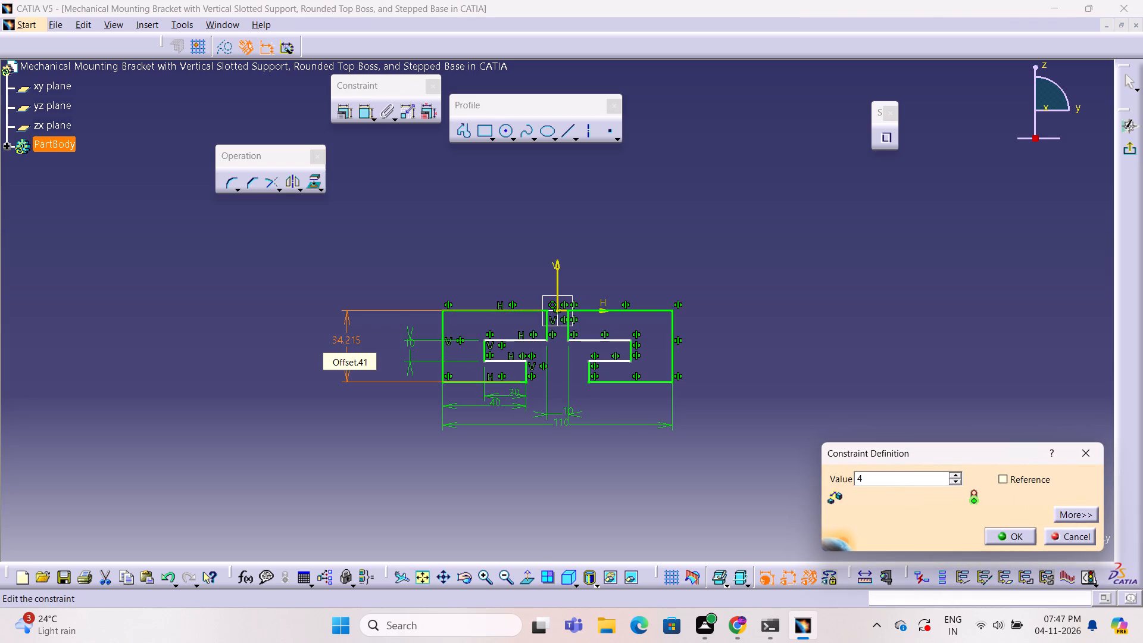
{"action": "key", "text": "0"}
{"action": "key", "text": "Return"}
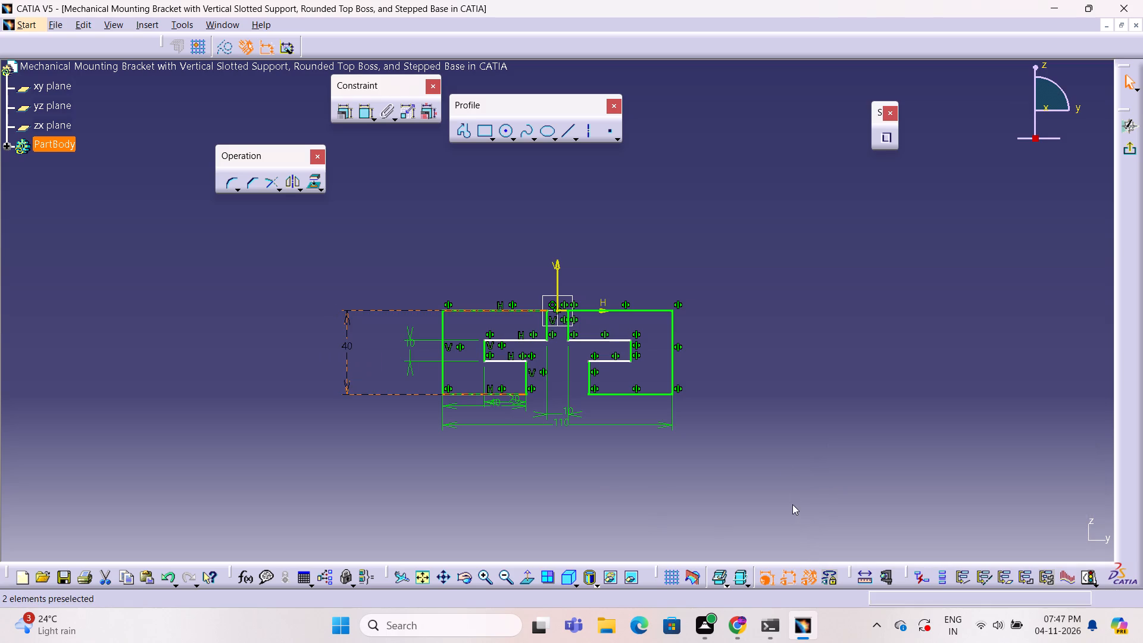
{"action": "left_click", "coordinate": [786, 458]}
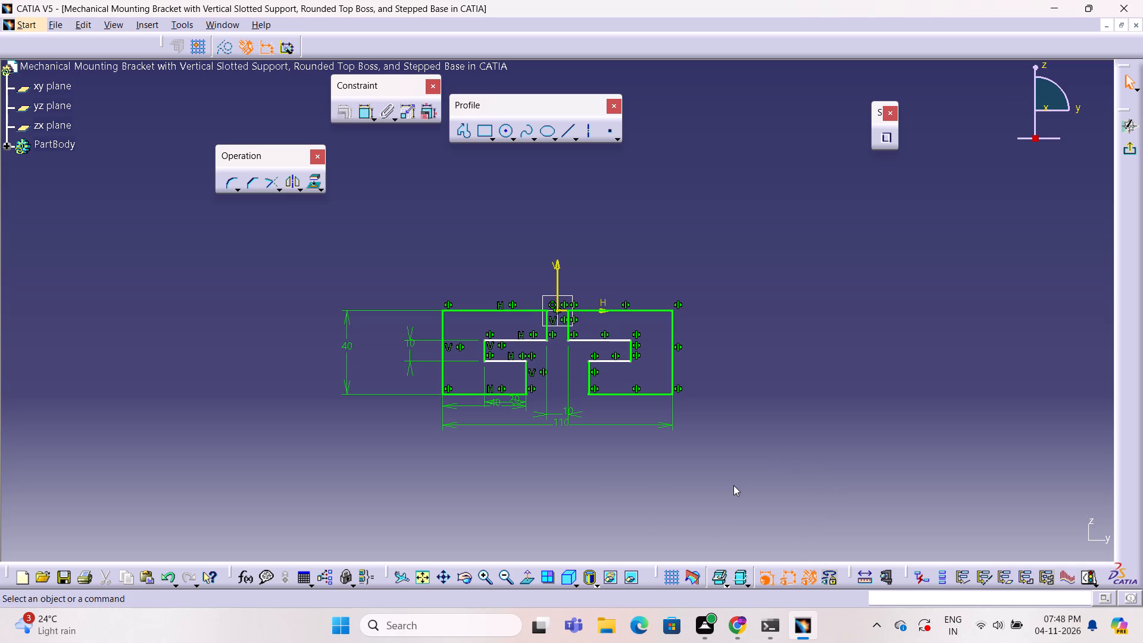
Delete the 10 mm slot height dimension and re-create it between the two inner horizontal edges, nearer the profile.
{"action": "left_click", "coordinate": [410, 351]}
{"action": "key", "text": "Delete"}
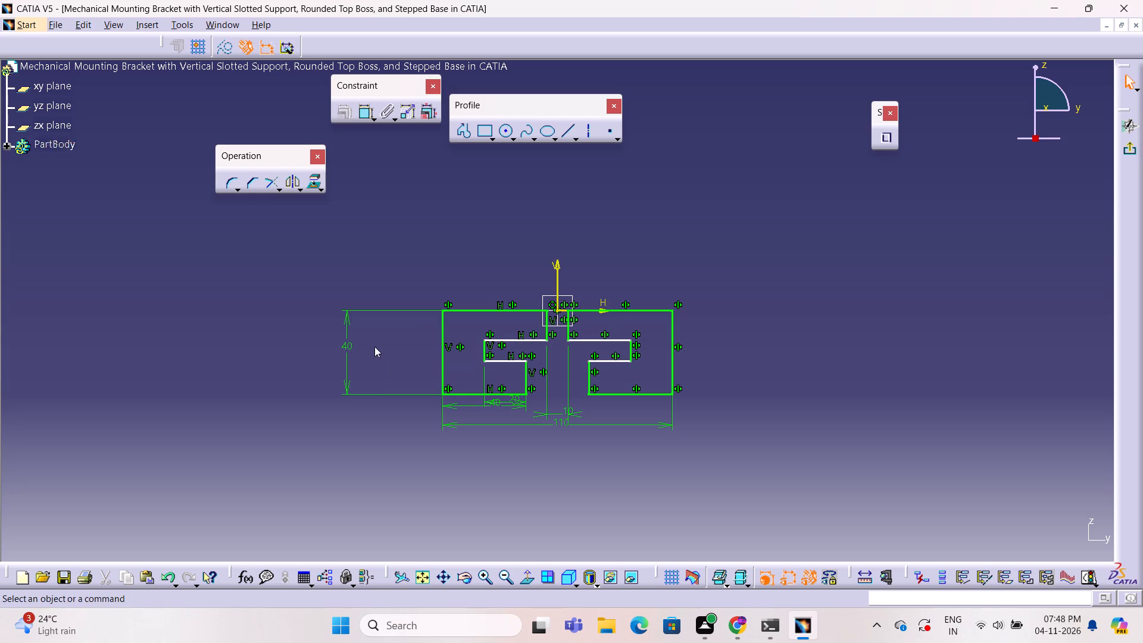
{"action": "left_click", "coordinate": [366, 115]}
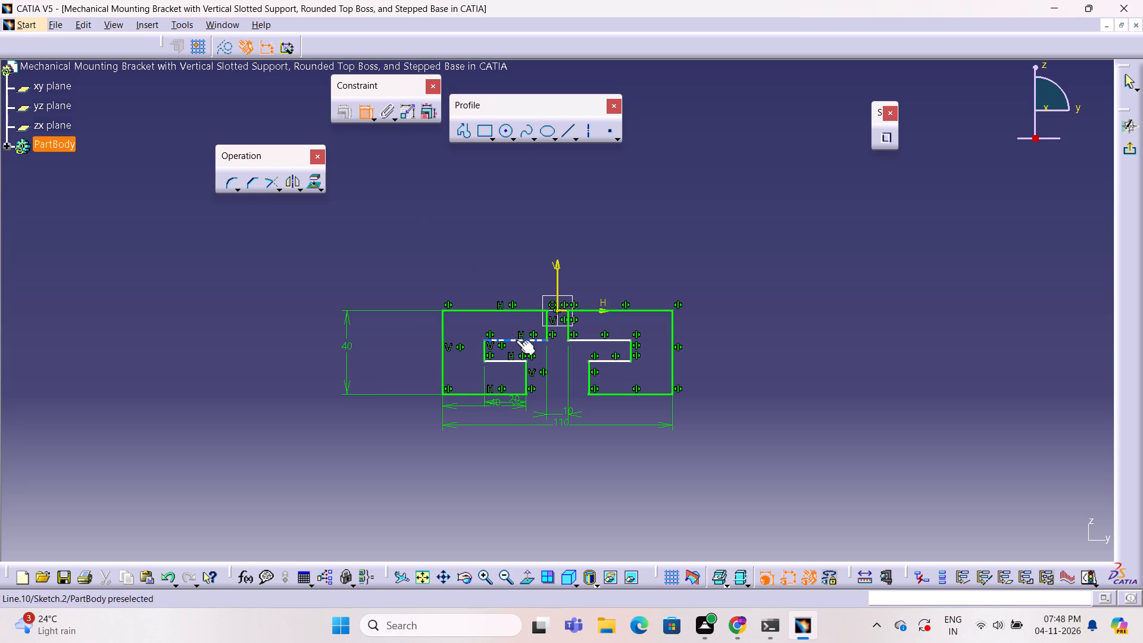
{"action": "left_click", "coordinate": [516, 340]}
{"action": "left_click", "coordinate": [510, 361]}
{"action": "left_click", "coordinate": [421, 349]}
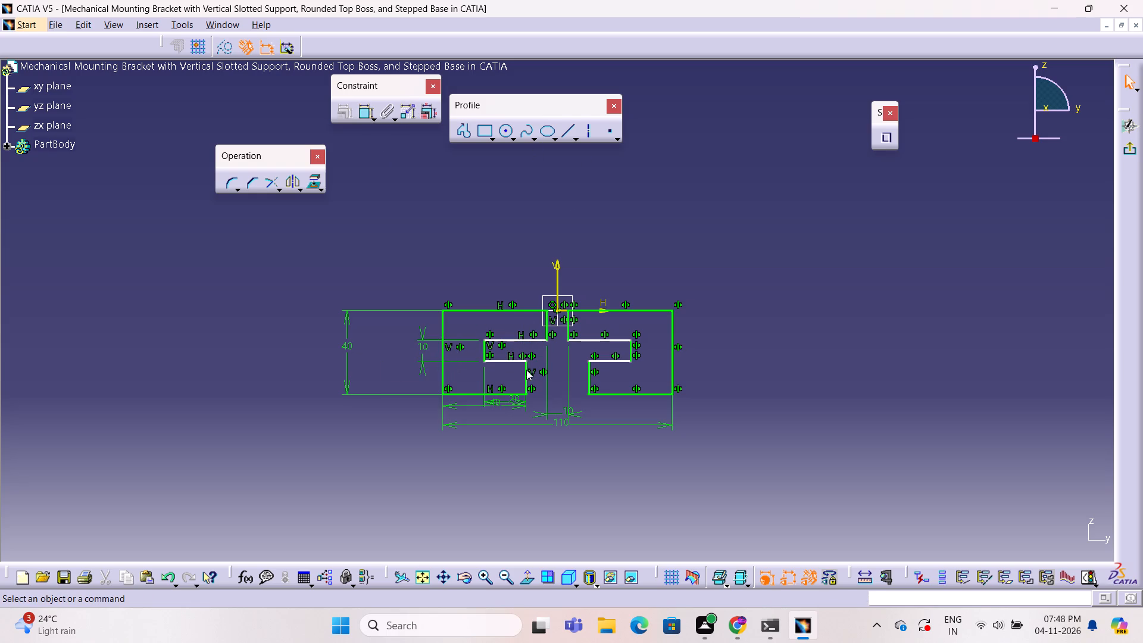
{"action": "left_click", "coordinate": [726, 403]}
Move the mirrored slot down freehand so its upper edge sits about 20 mm below the profile's top edge.
{"action": "left_click", "coordinate": [810, 411]}
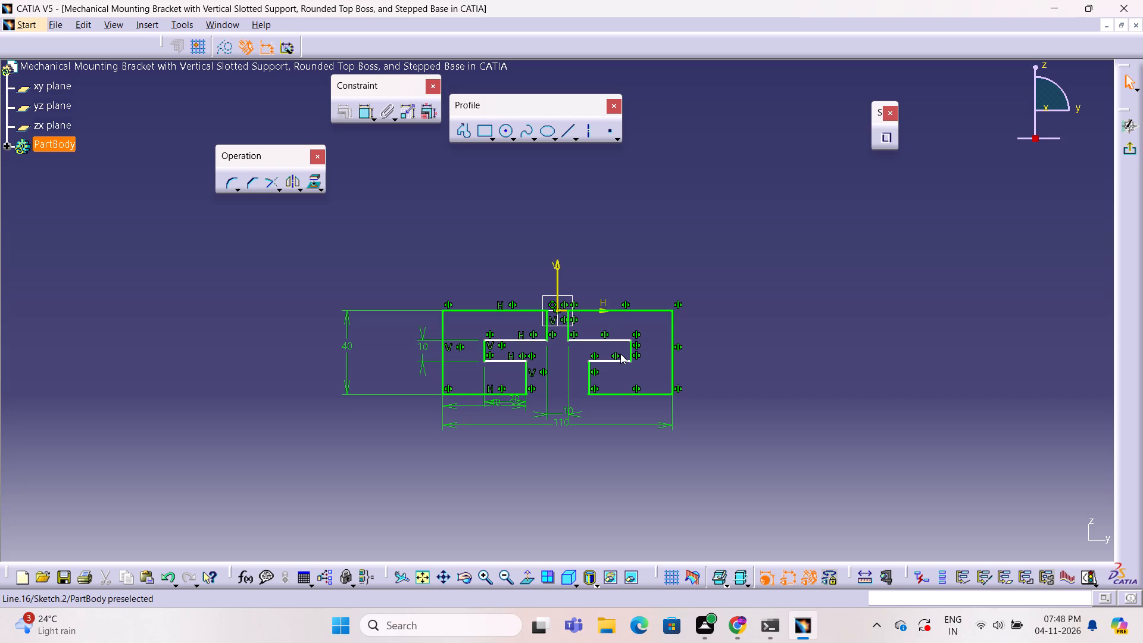
{"action": "left_click", "coordinate": [743, 340]}
{"action": "left_click_drag", "start_coordinate": [620, 340], "coordinate": [621, 349]}
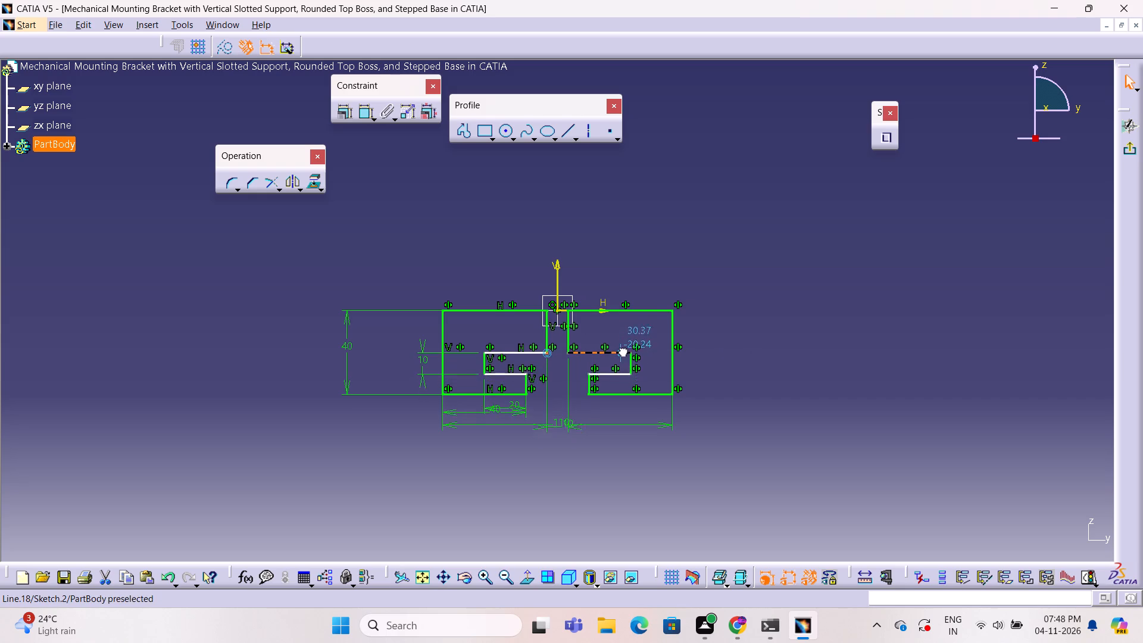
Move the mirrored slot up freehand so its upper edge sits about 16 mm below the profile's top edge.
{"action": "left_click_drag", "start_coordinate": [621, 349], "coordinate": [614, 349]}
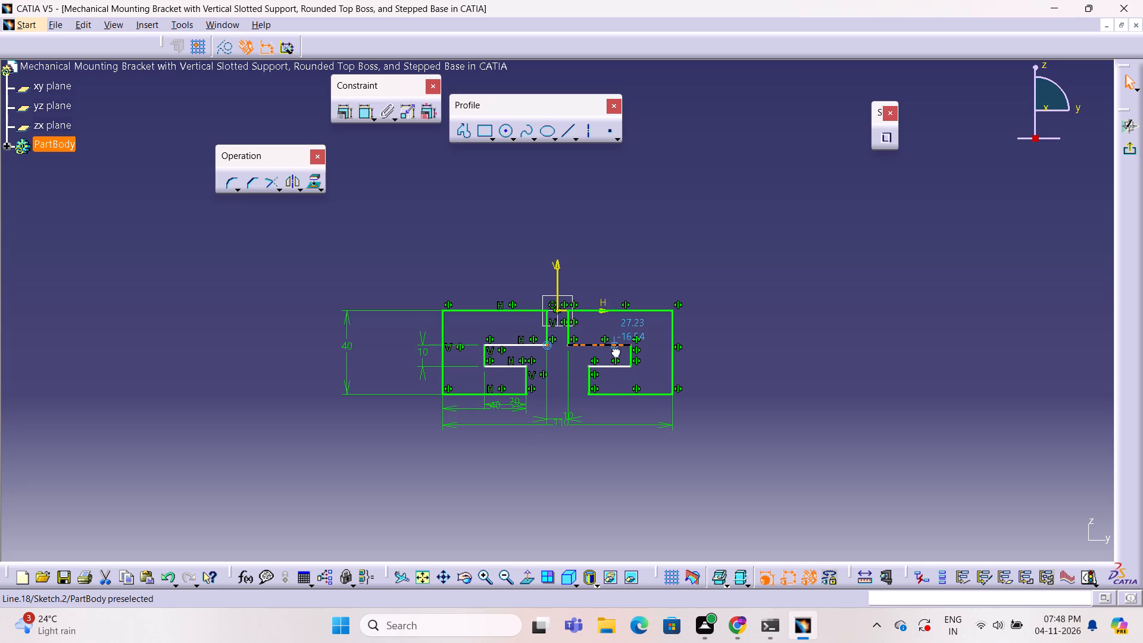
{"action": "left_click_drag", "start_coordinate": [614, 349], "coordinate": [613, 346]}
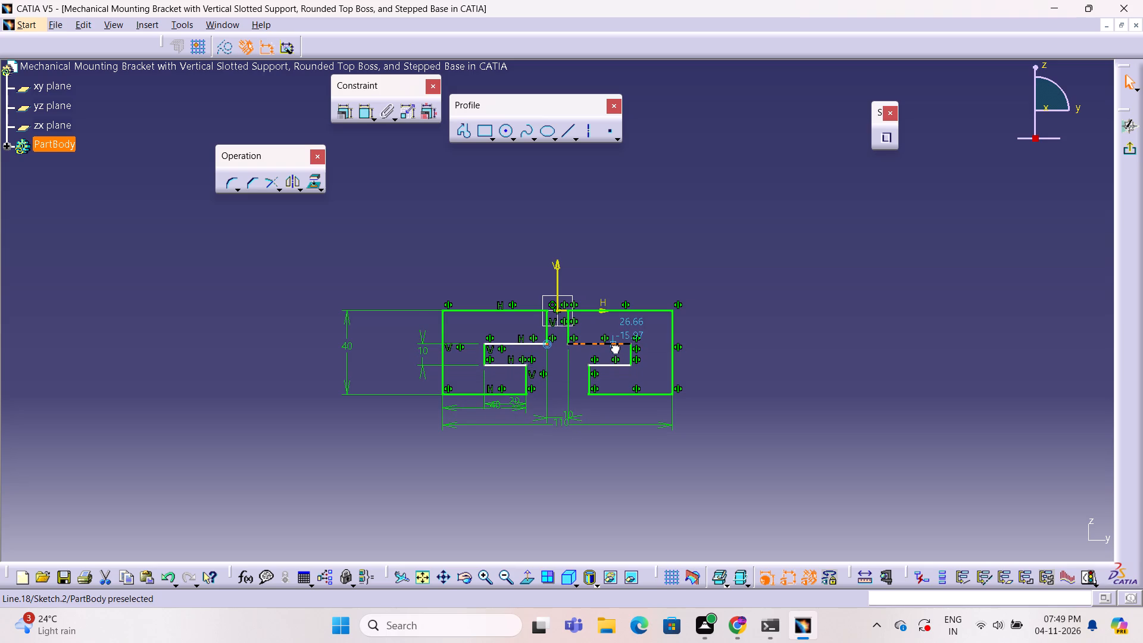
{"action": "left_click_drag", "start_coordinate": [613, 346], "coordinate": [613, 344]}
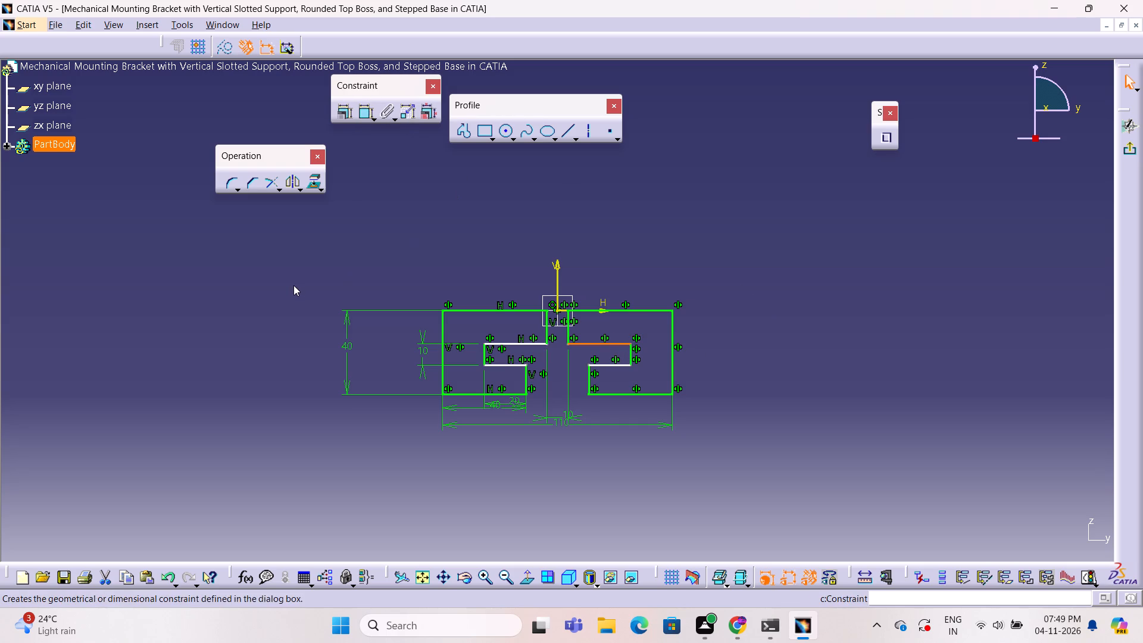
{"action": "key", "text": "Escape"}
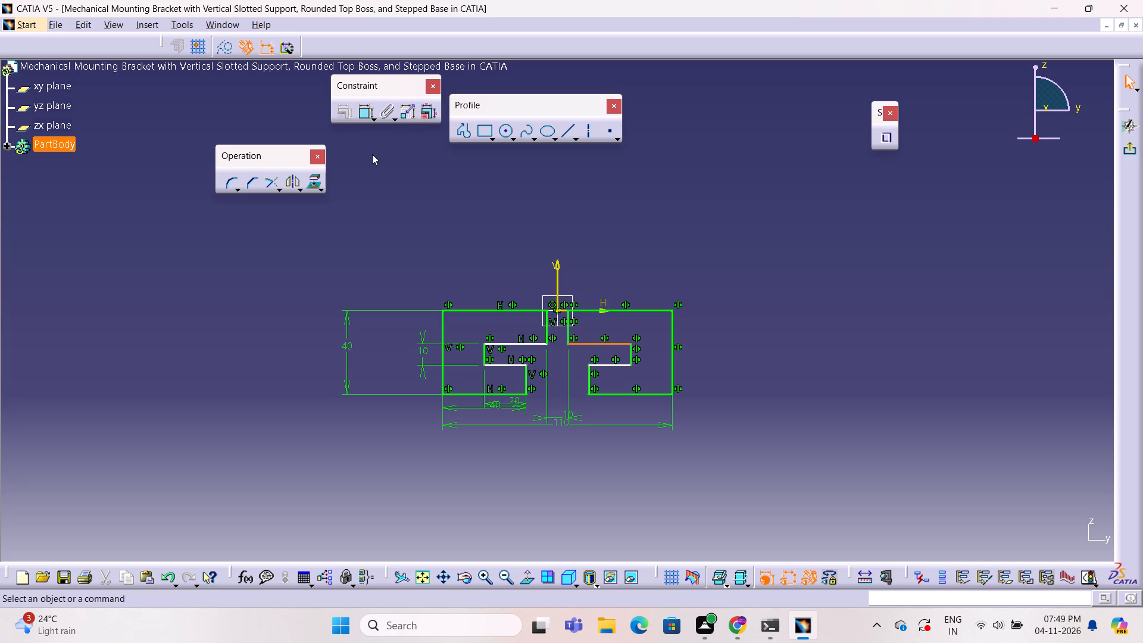
Dimension from the H axis to the slot's upper edge on the positive-H profile and set it to 10 mm.
{"action": "left_click", "coordinate": [364, 111]}
{"action": "left_click", "coordinate": [600, 345]}
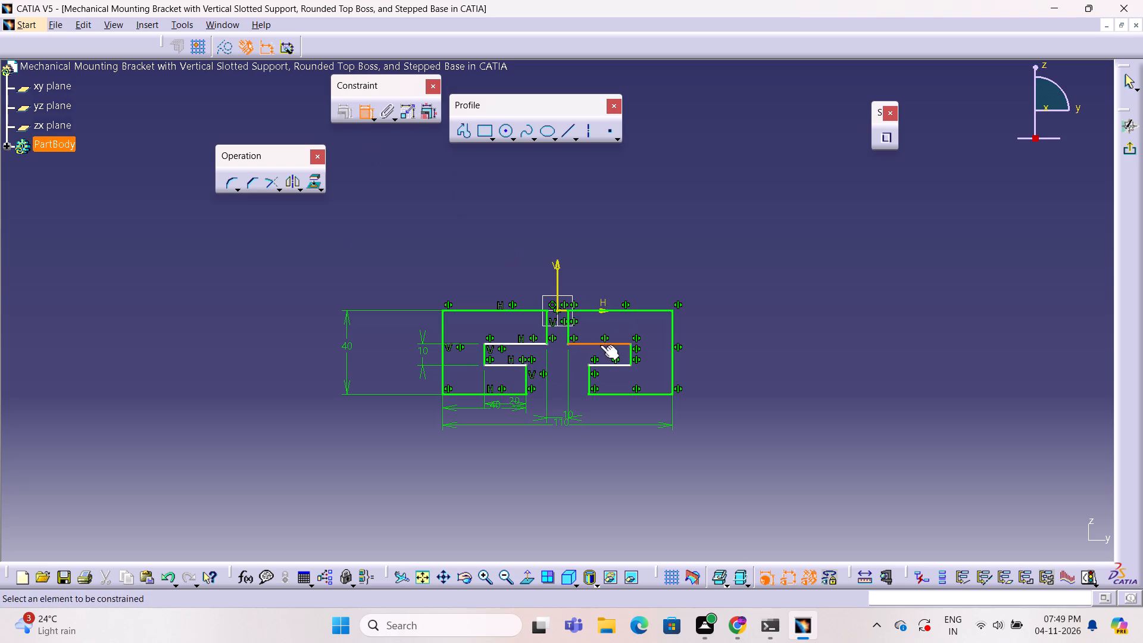
{"action": "left_click", "coordinate": [610, 308]}
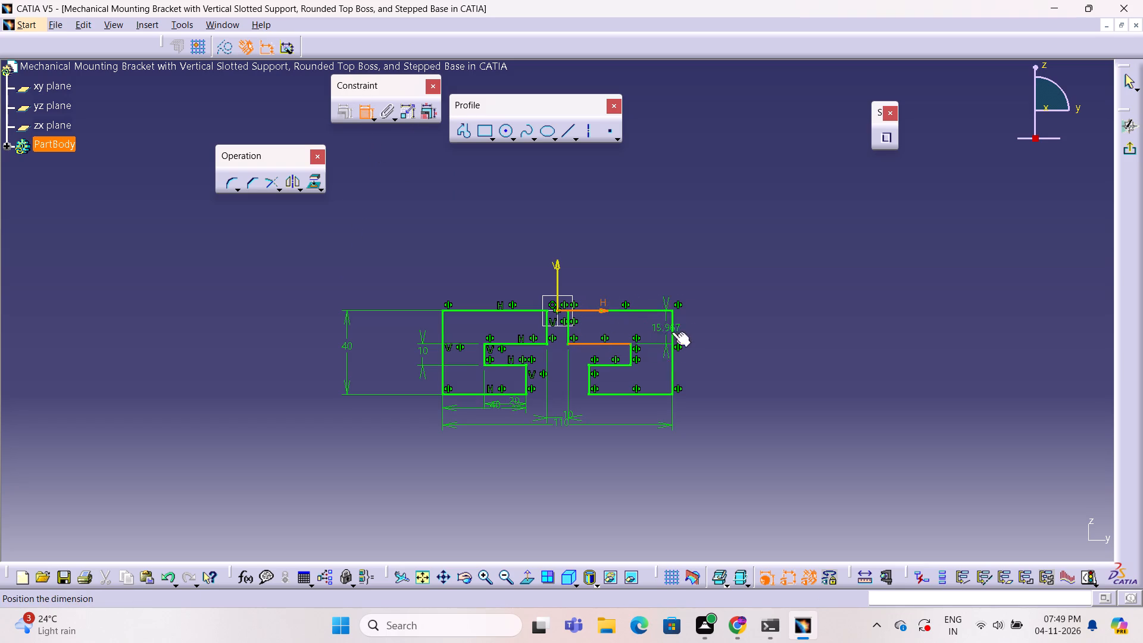
{"action": "left_click", "coordinate": [739, 334]}
{"action": "double_click", "coordinate": [741, 331]}
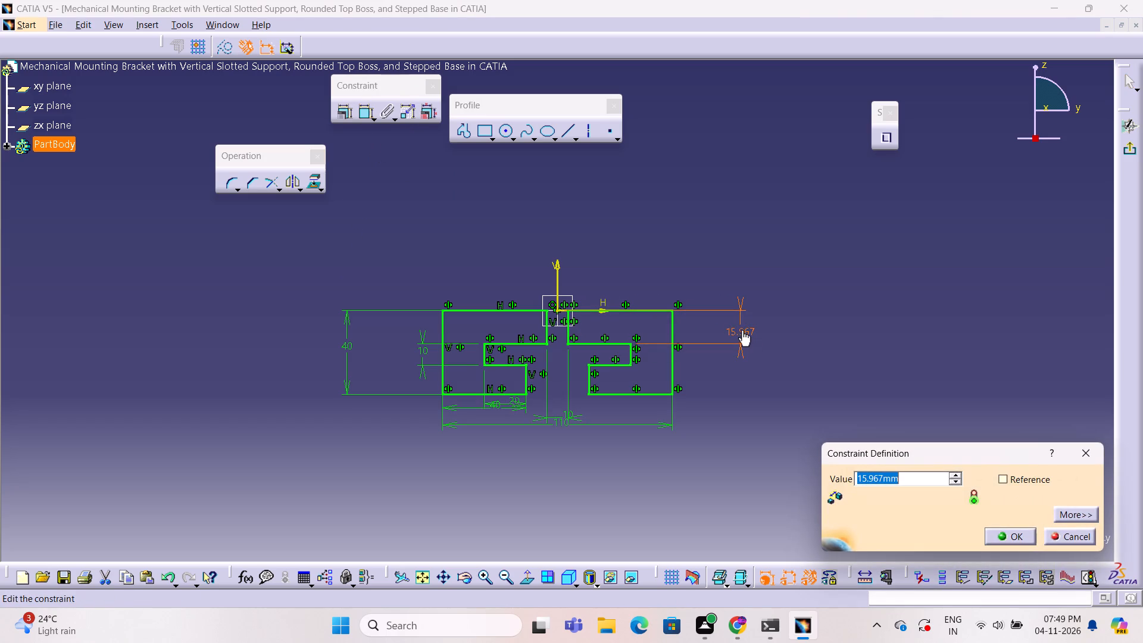
{"action": "key", "text": "1"}
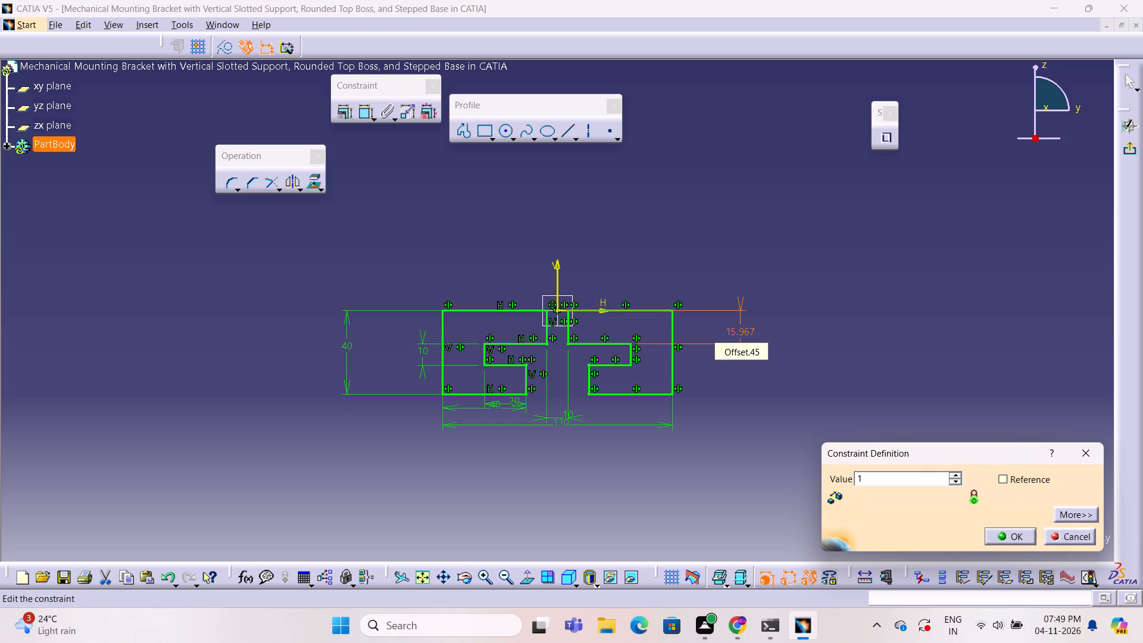
{"action": "key", "text": "0"}
{"action": "key", "text": "Return"}
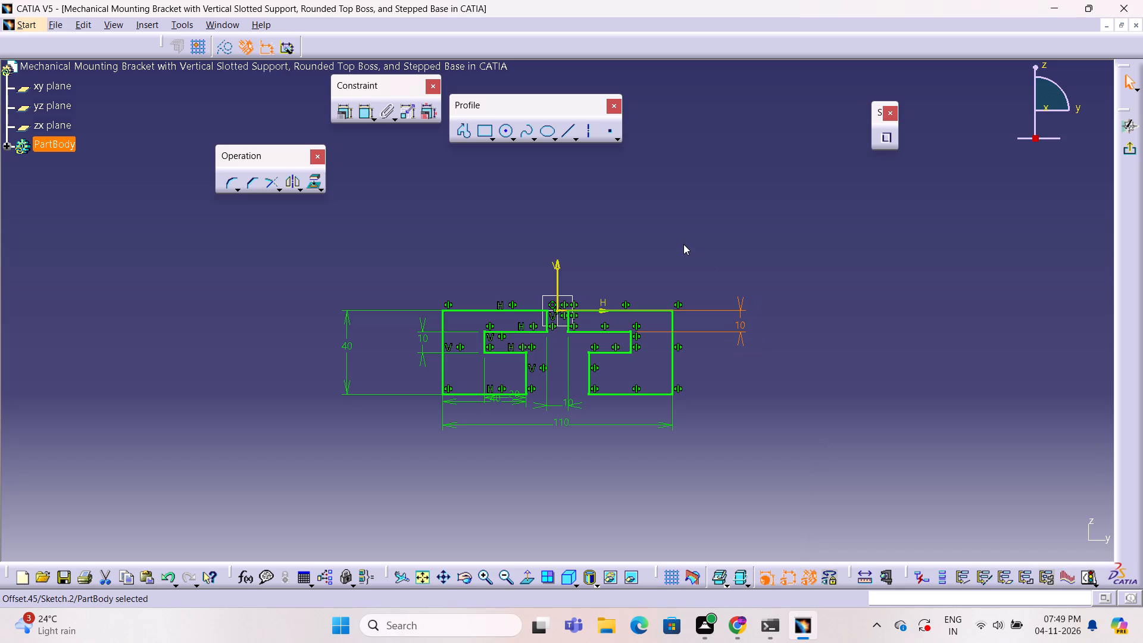
Set the overall height dimension of the negative-H profile to 30 mm.
{"action": "double_click", "coordinate": [349, 350]}
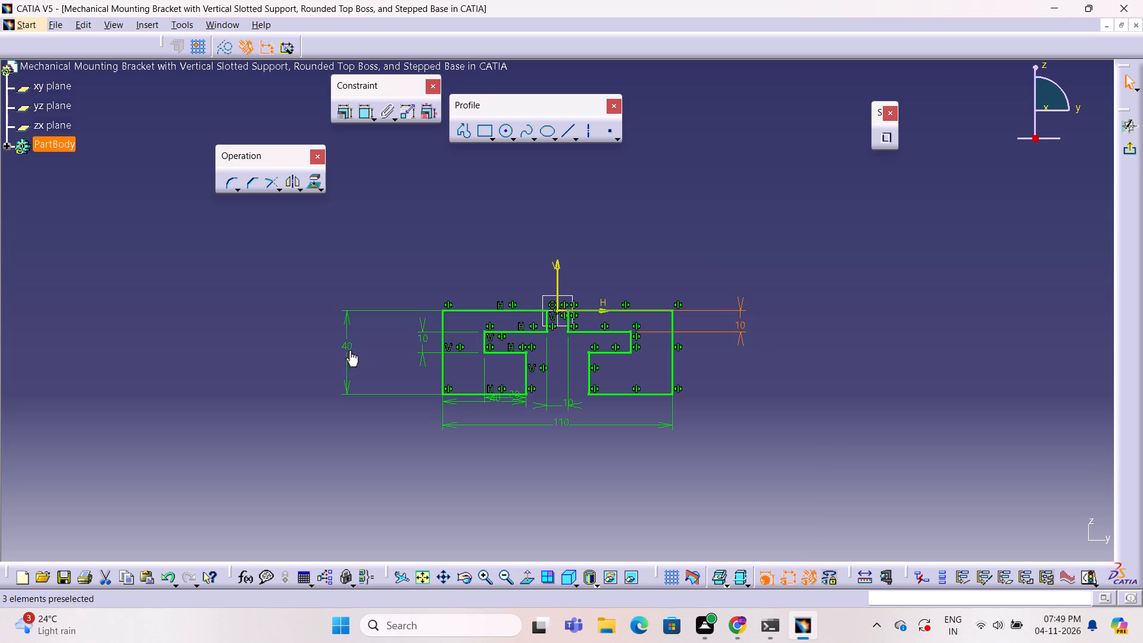
{"action": "key", "text": "3"}
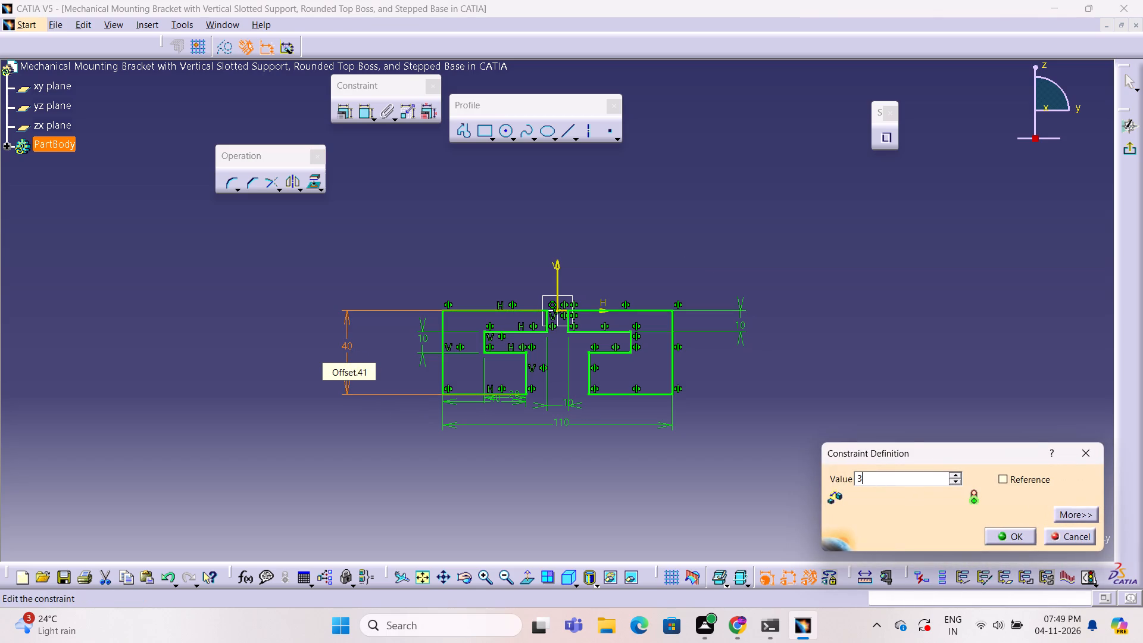
{"action": "key", "text": "0"}
{"action": "key", "text": "Return"}
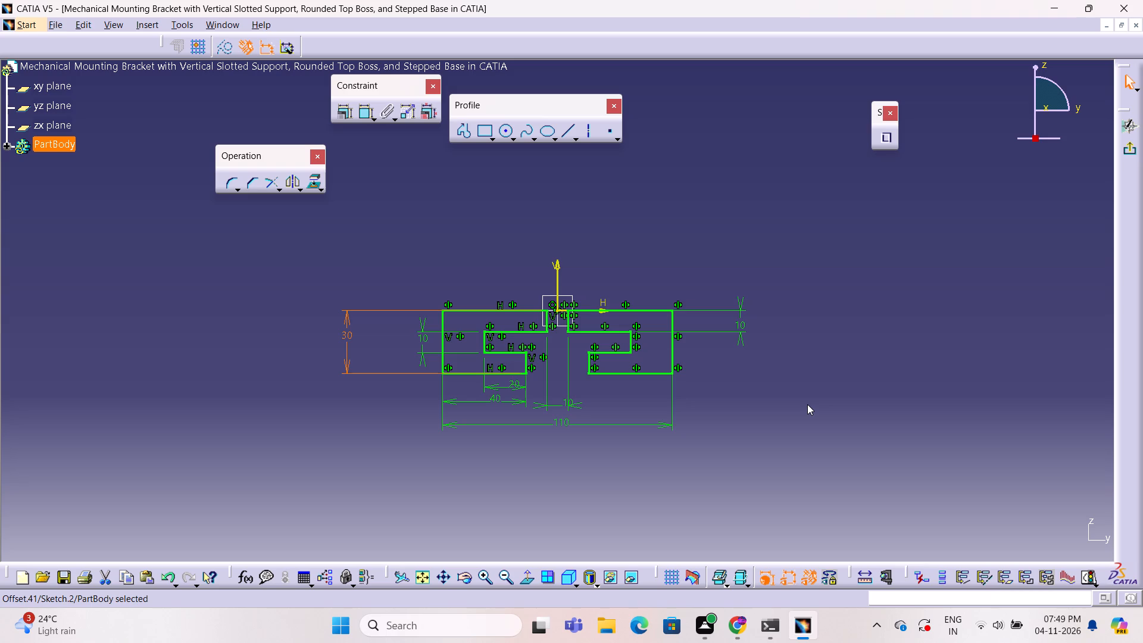
{"action": "left_click", "coordinate": [807, 404]}
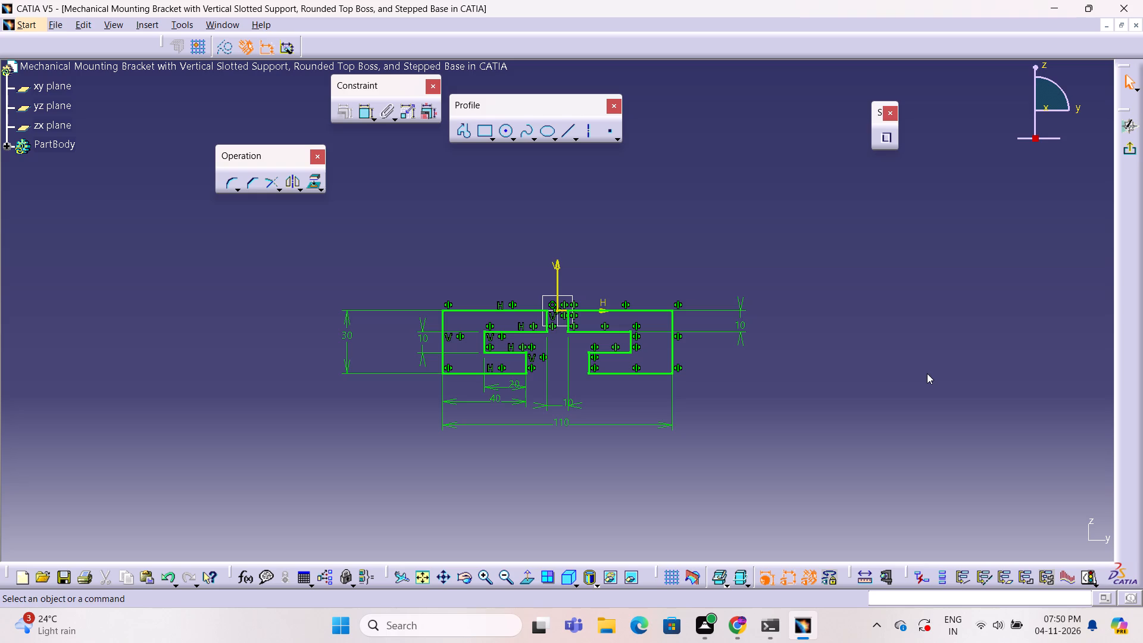
Exit the dimensioned base sketch and return to part modelling.
{"action": "middle_click_drag", "start_coordinate": [865, 398], "coordinate": [535, 399]}
{"action": "right_click_drag", "start_coordinate": [865, 398], "coordinate": [535, 399]}
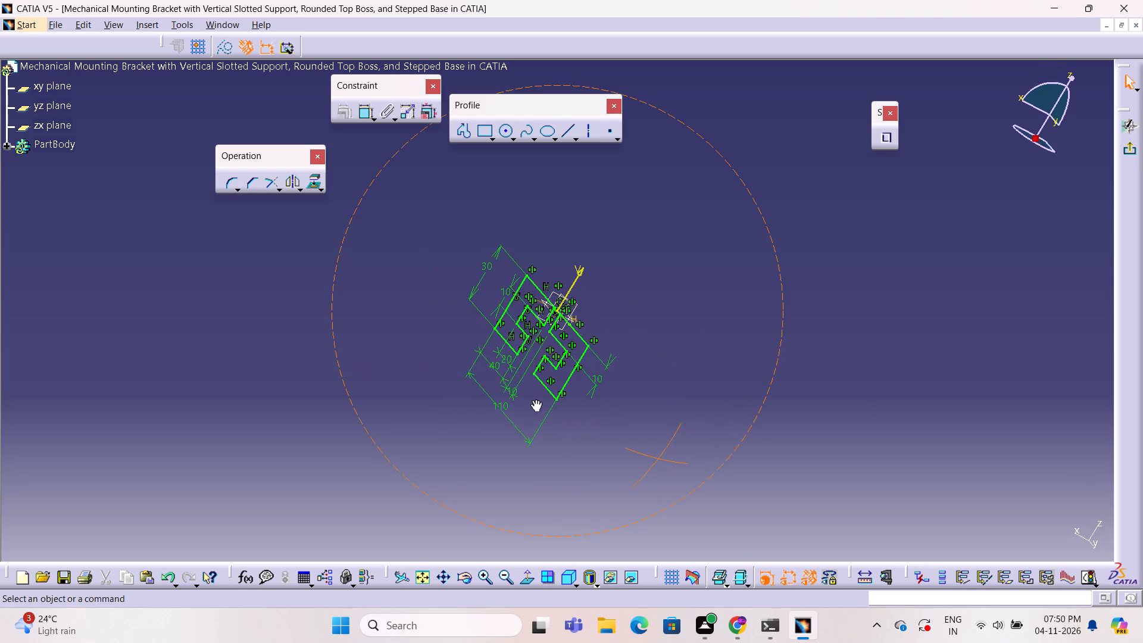
{"action": "middle_click_drag", "start_coordinate": [535, 399], "coordinate": [760, 360]}
{"action": "right_click_drag", "start_coordinate": [535, 399], "coordinate": [760, 360]}
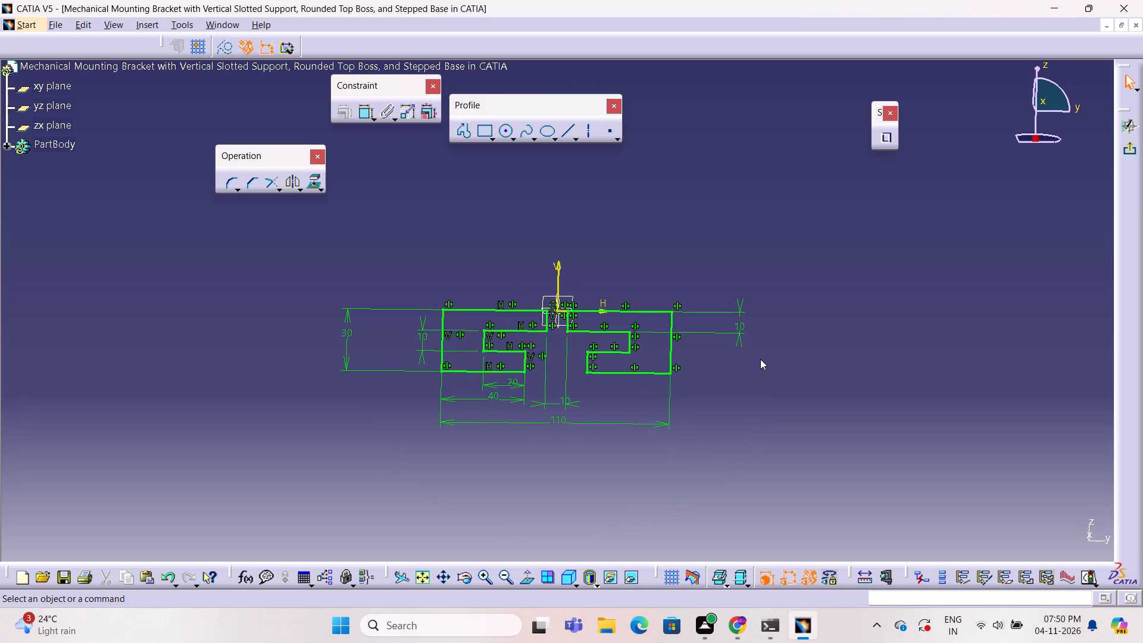
{"action": "left_click", "coordinate": [850, 348]}
{"action": "left_click", "coordinate": [1125, 152]}
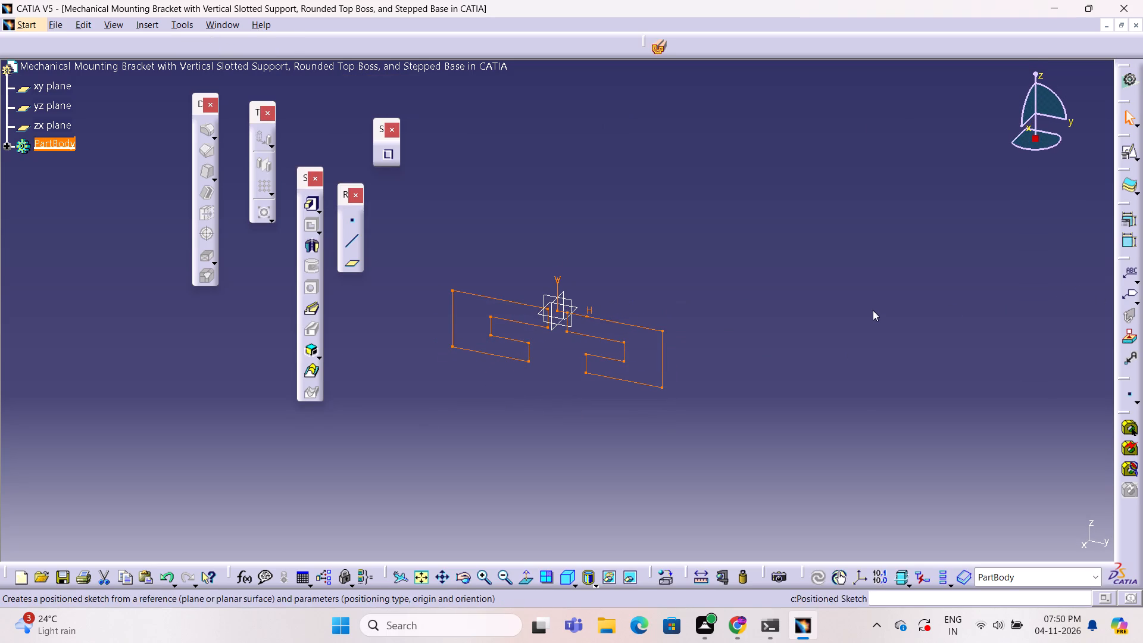
Pad the mirrored C-shaped base sketch with mirrored extent and a length of 160/2, giving 80 mm on each side.
{"action": "middle_click_drag", "start_coordinate": [872, 299], "coordinate": [776, 321]}
{"action": "right_click_drag", "start_coordinate": [872, 299], "coordinate": [776, 321]}
{"action": "scroll", "coordinate": [642, 326], "scroll_direction": "down", "scroll_amount": 1}
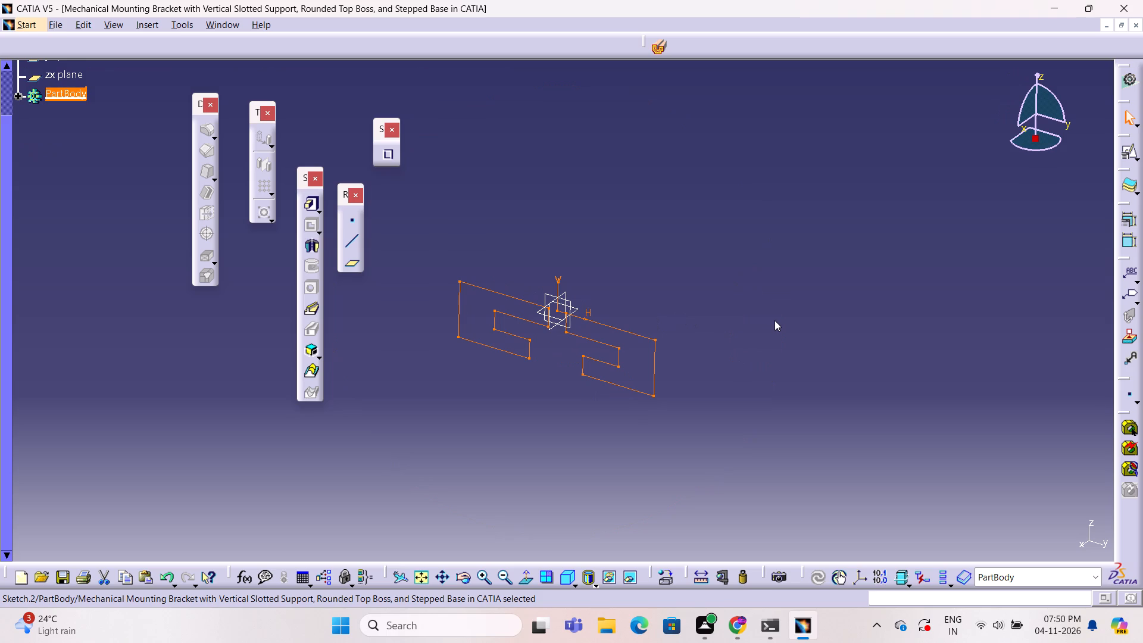
{"action": "scroll", "coordinate": [98, 131], "scroll_direction": "up", "scroll_amount": 3}
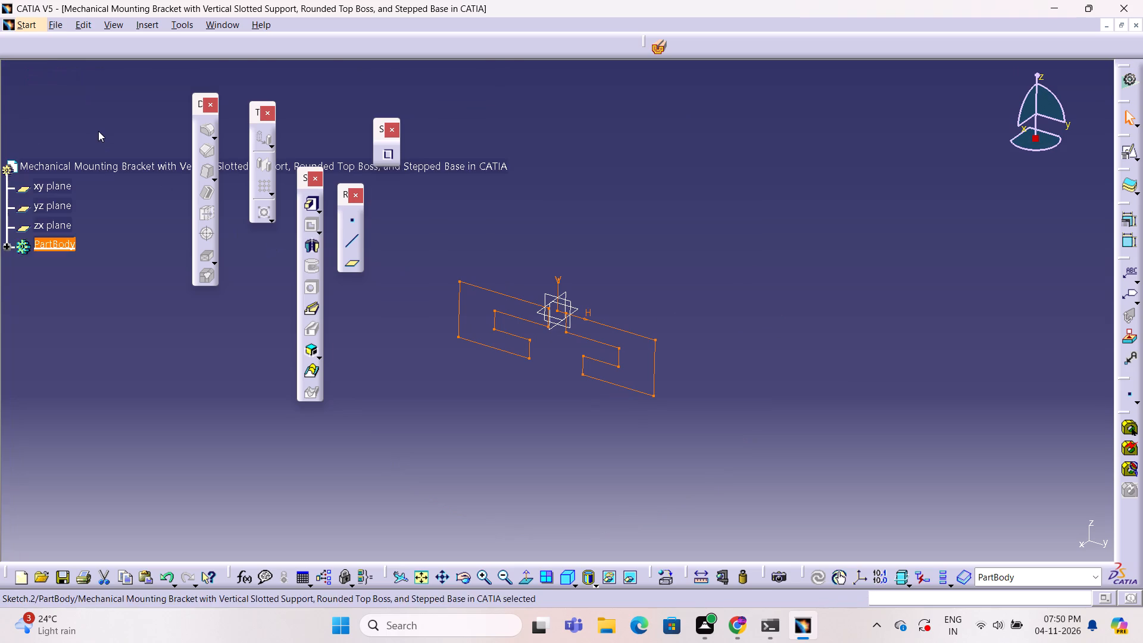
{"action": "scroll", "coordinate": [98, 131], "scroll_direction": "down", "scroll_amount": 2}
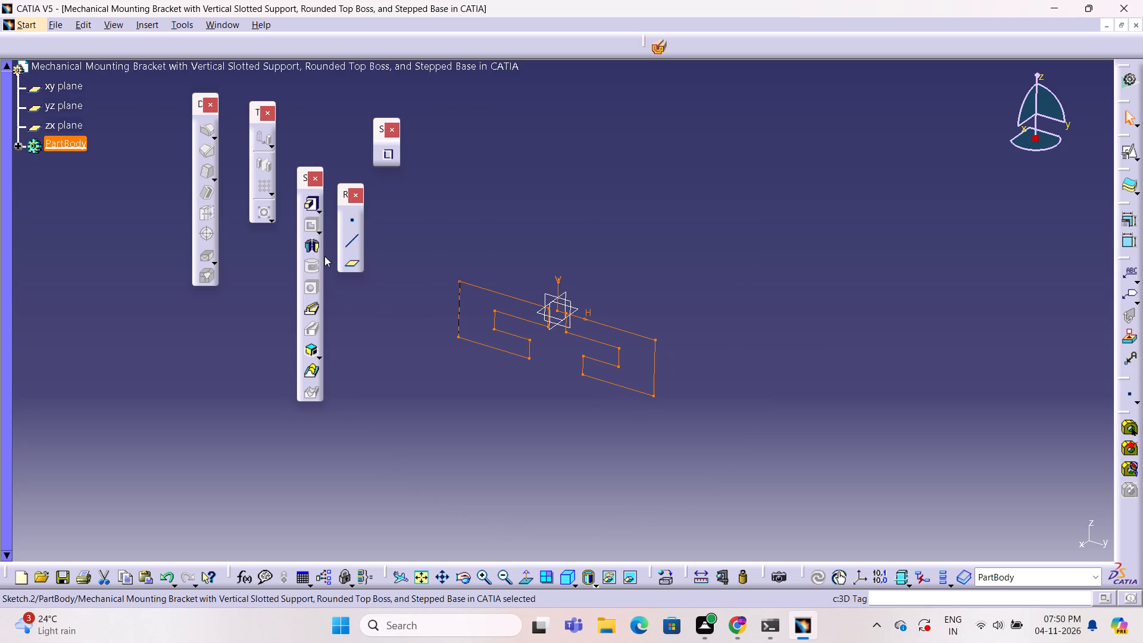
{"action": "left_click", "coordinate": [311, 204]}
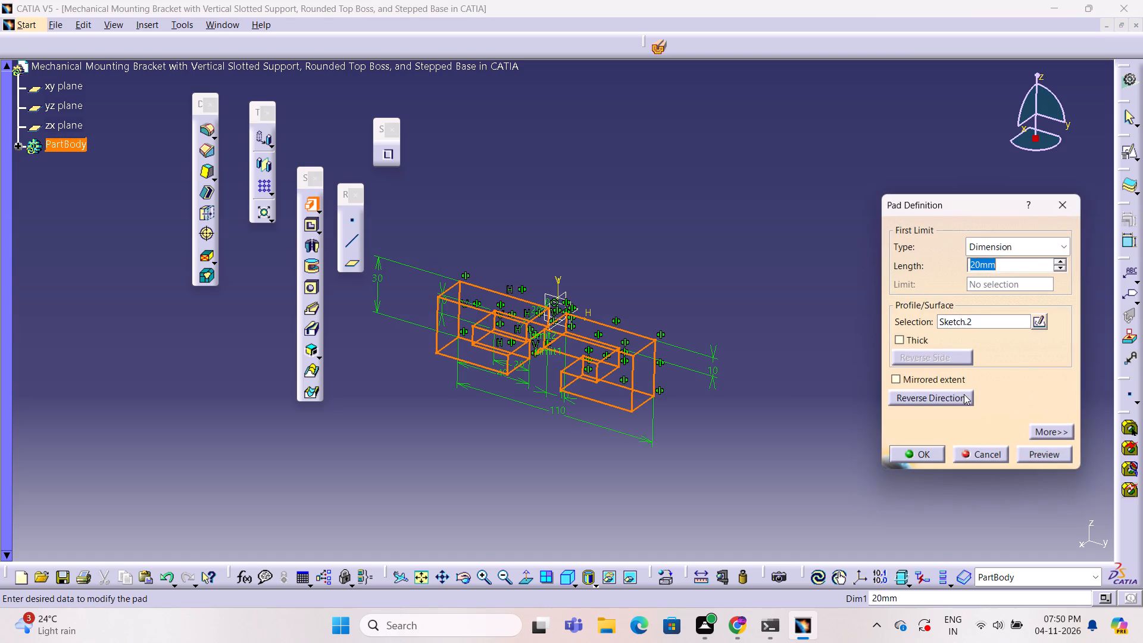
{"action": "left_click", "coordinate": [944, 375]}
{"action": "double_click", "coordinate": [1025, 266]}
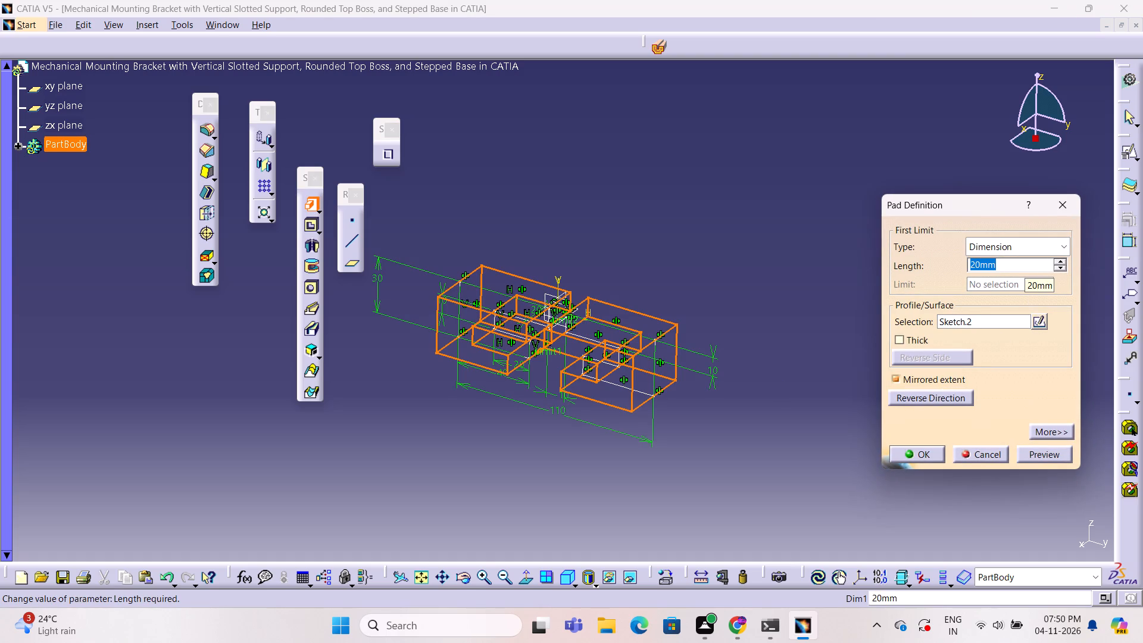
{"action": "type", "text": "16"}
{"action": "key", "text": "0"}
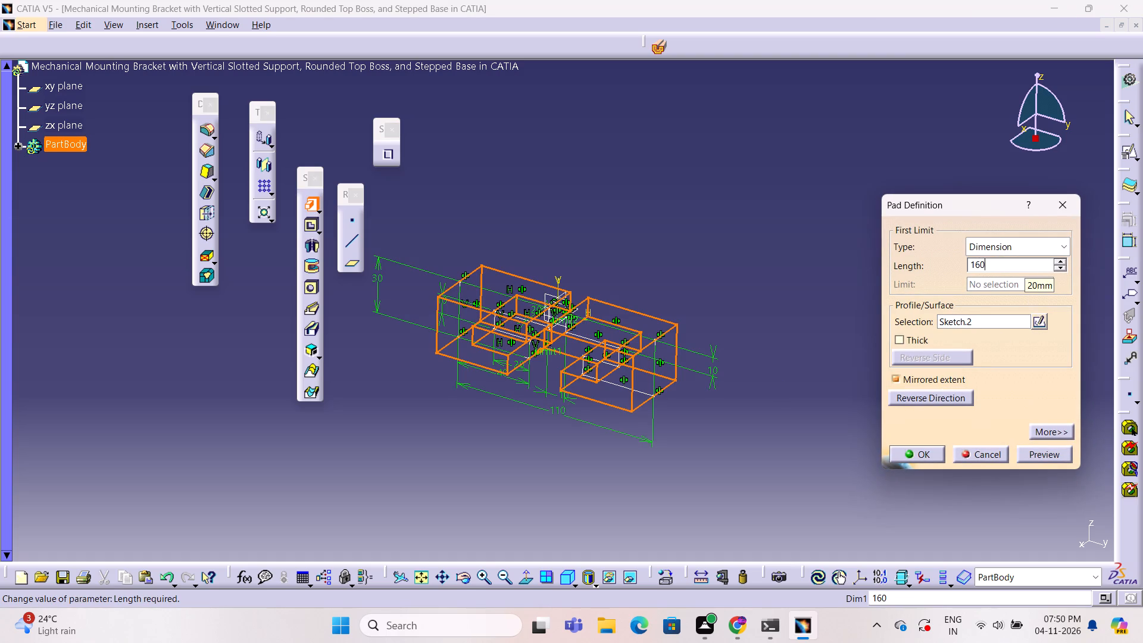
{"action": "type", "text": "/2"}
{"action": "left_click", "coordinate": [1070, 454]}
{"action": "middle_click_drag", "start_coordinate": [775, 402], "coordinate": [749, 404]}
{"action": "right_click_drag", "start_coordinate": [775, 401], "coordinate": [749, 404]}
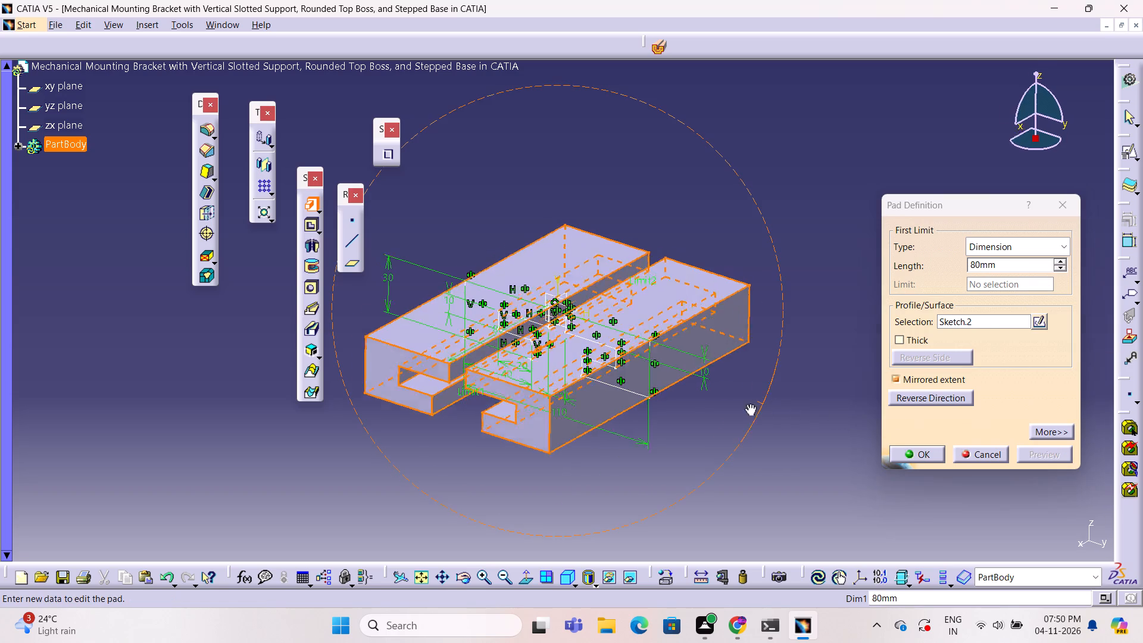
{"action": "middle_click_drag", "start_coordinate": [749, 404], "coordinate": [776, 419]}
{"action": "right_click_drag", "start_coordinate": [749, 404], "coordinate": [776, 419]}
{"action": "scroll", "coordinate": [776, 419], "scroll_direction": "down", "scroll_amount": 1}
{"action": "right_click", "coordinate": [776, 419]}
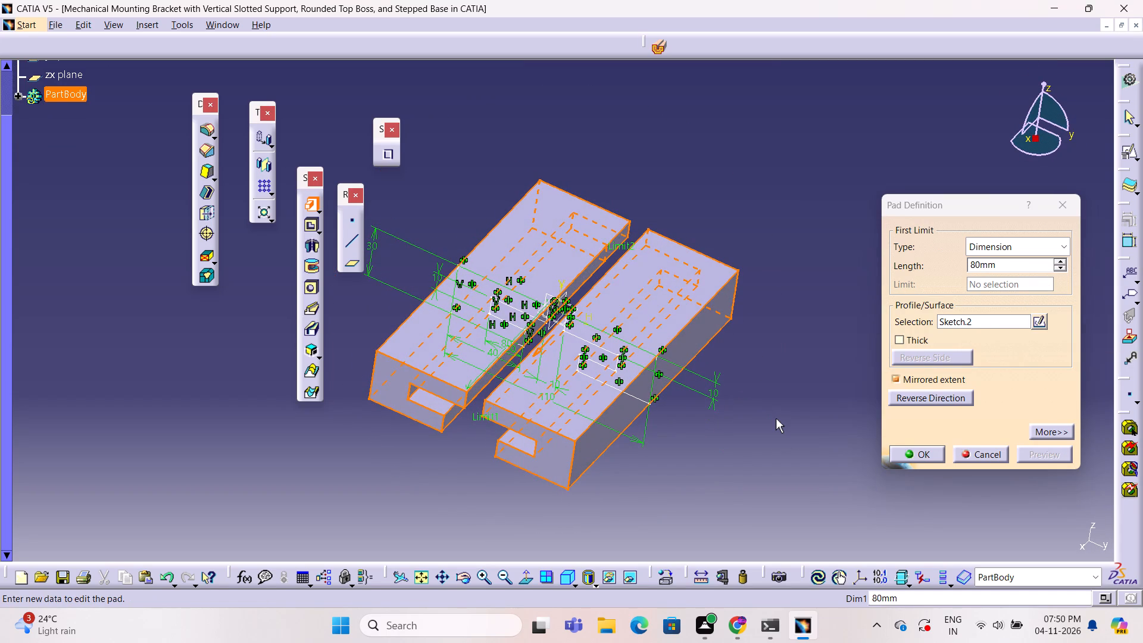
{"action": "scroll", "coordinate": [774, 419], "scroll_direction": "up", "scroll_amount": 2}
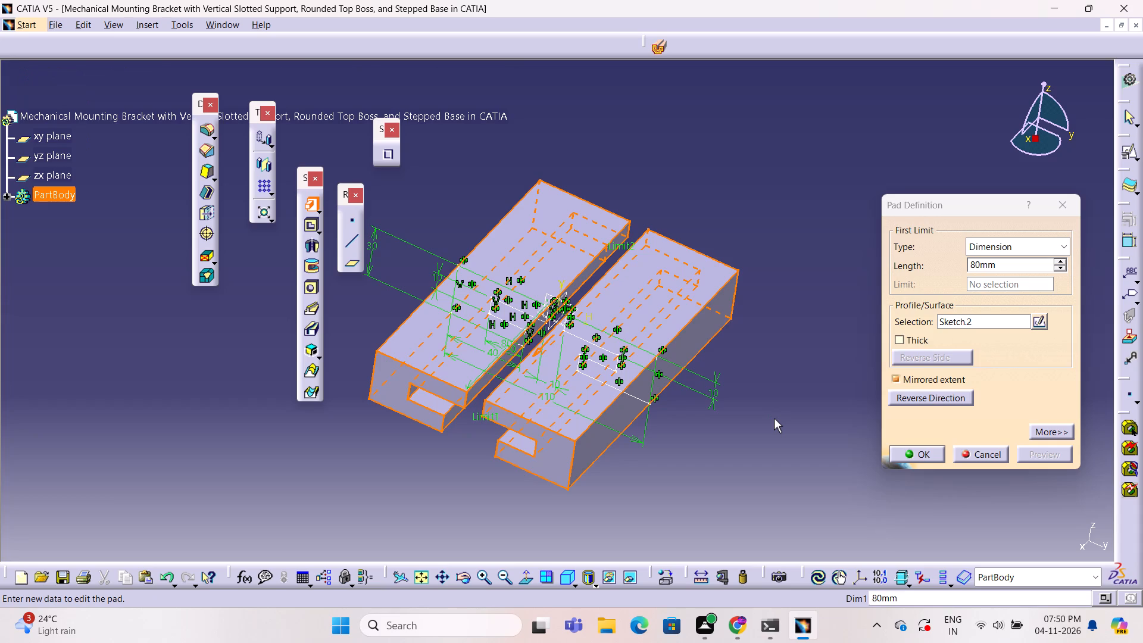
{"action": "scroll", "coordinate": [774, 419], "scroll_direction": "down", "scroll_amount": 1}
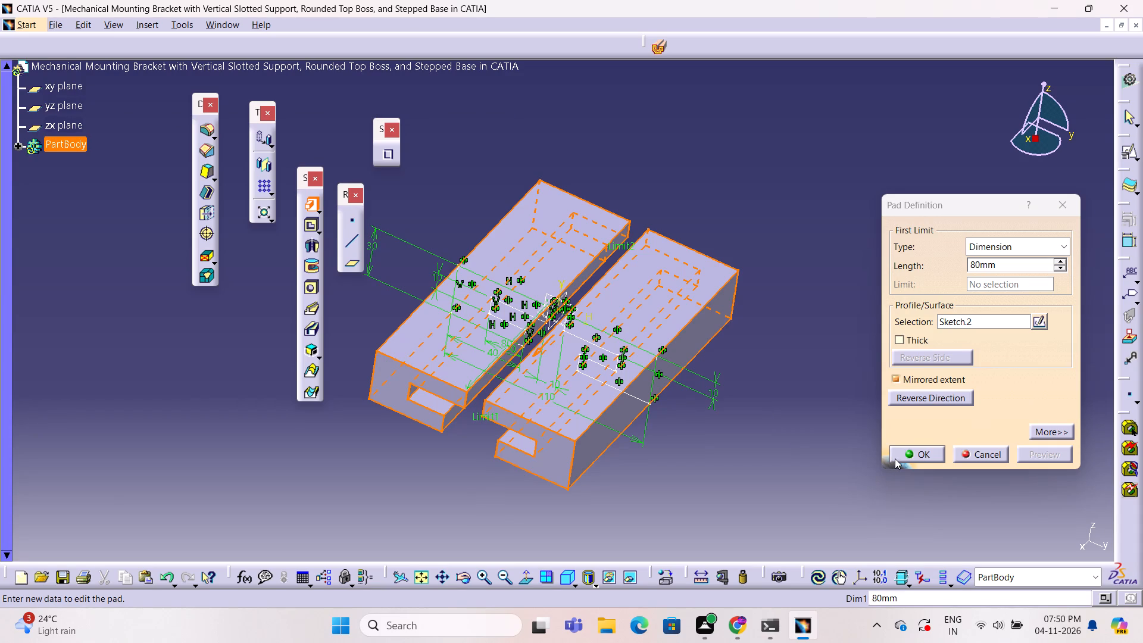
{"action": "left_click", "coordinate": [898, 454]}
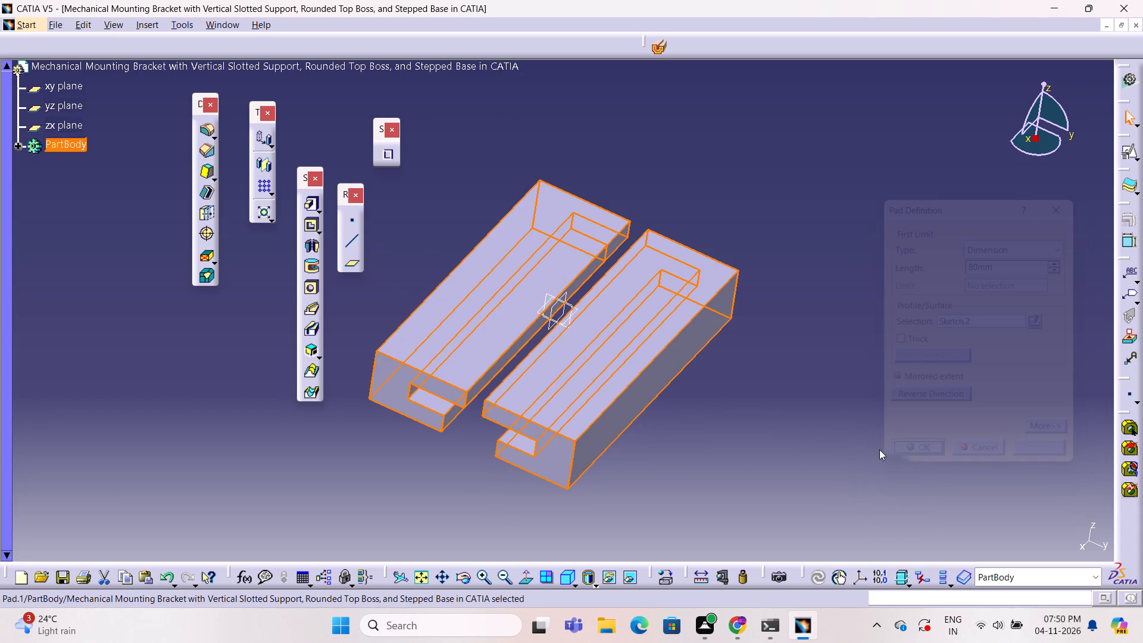
{"action": "left_click", "coordinate": [879, 450]}
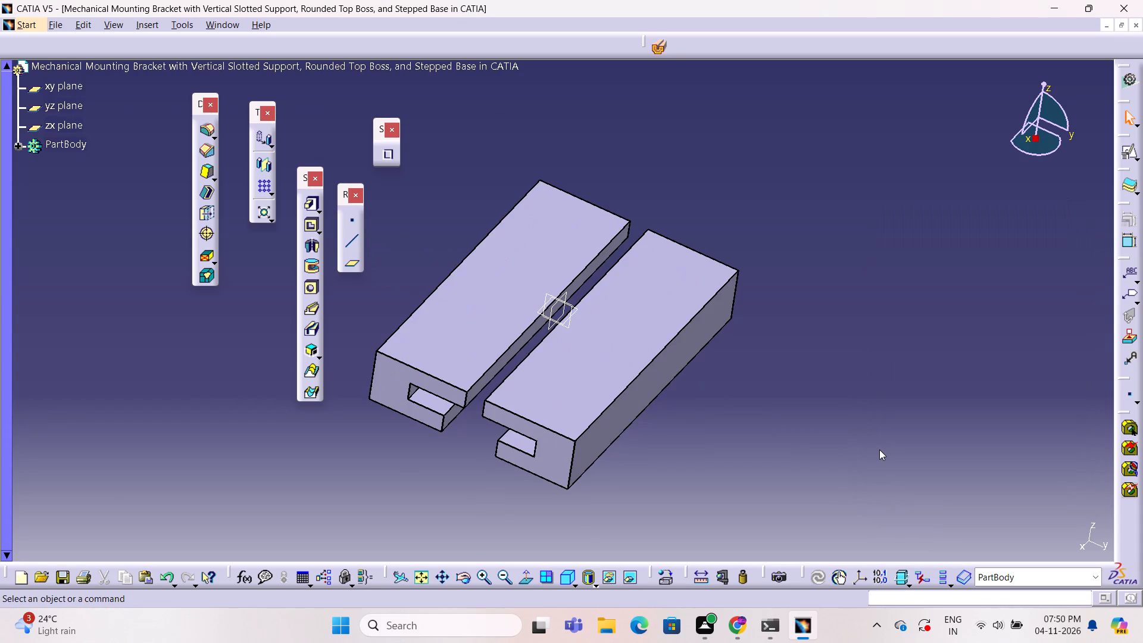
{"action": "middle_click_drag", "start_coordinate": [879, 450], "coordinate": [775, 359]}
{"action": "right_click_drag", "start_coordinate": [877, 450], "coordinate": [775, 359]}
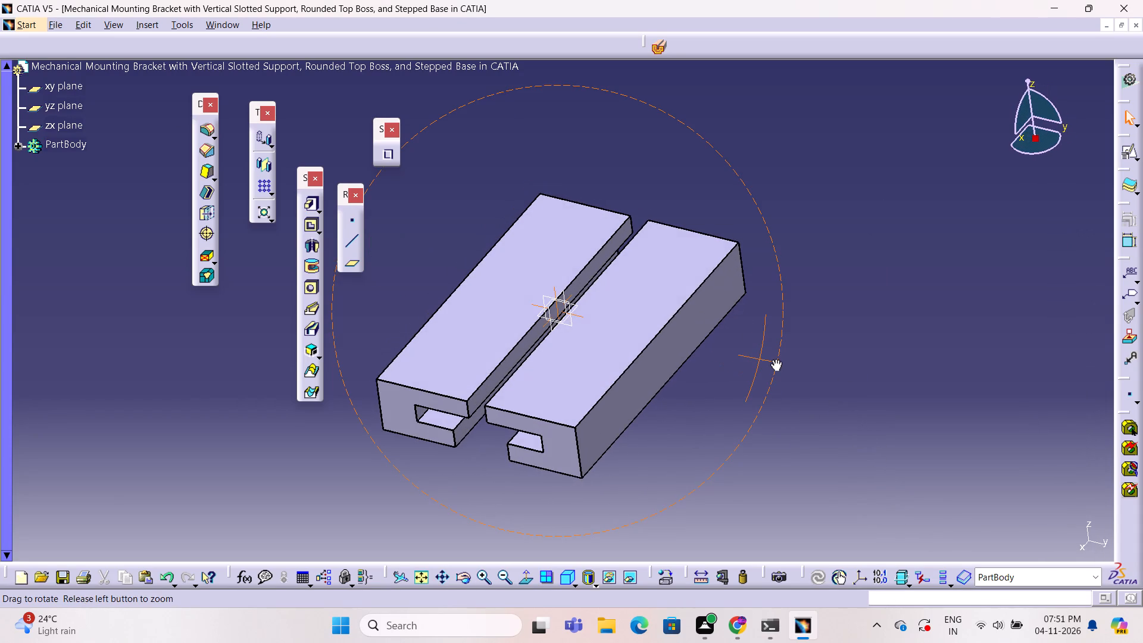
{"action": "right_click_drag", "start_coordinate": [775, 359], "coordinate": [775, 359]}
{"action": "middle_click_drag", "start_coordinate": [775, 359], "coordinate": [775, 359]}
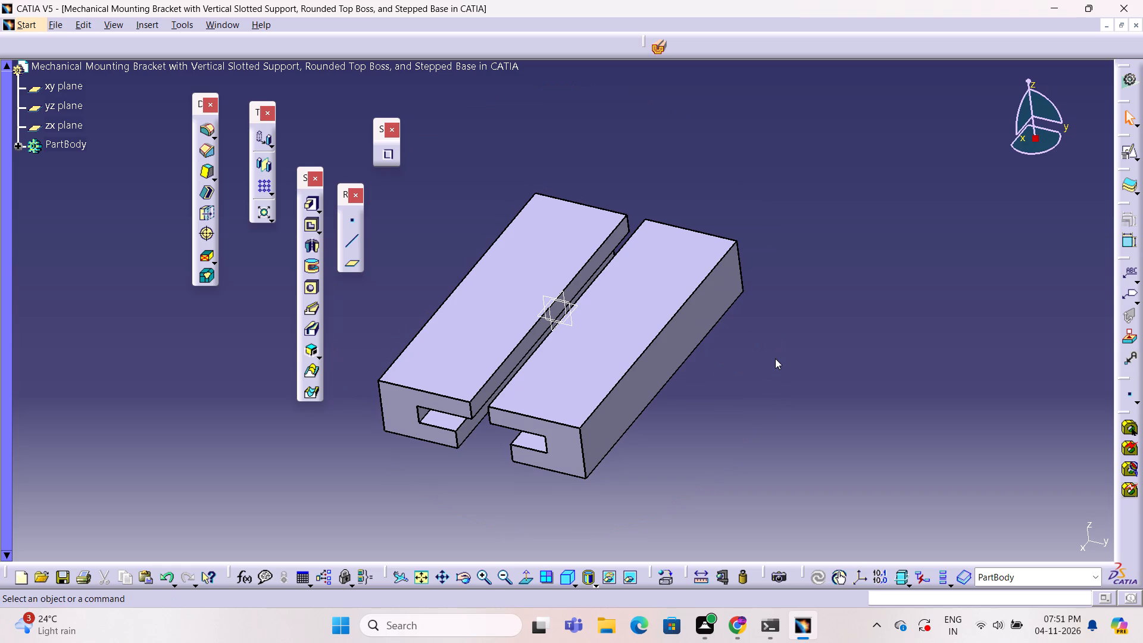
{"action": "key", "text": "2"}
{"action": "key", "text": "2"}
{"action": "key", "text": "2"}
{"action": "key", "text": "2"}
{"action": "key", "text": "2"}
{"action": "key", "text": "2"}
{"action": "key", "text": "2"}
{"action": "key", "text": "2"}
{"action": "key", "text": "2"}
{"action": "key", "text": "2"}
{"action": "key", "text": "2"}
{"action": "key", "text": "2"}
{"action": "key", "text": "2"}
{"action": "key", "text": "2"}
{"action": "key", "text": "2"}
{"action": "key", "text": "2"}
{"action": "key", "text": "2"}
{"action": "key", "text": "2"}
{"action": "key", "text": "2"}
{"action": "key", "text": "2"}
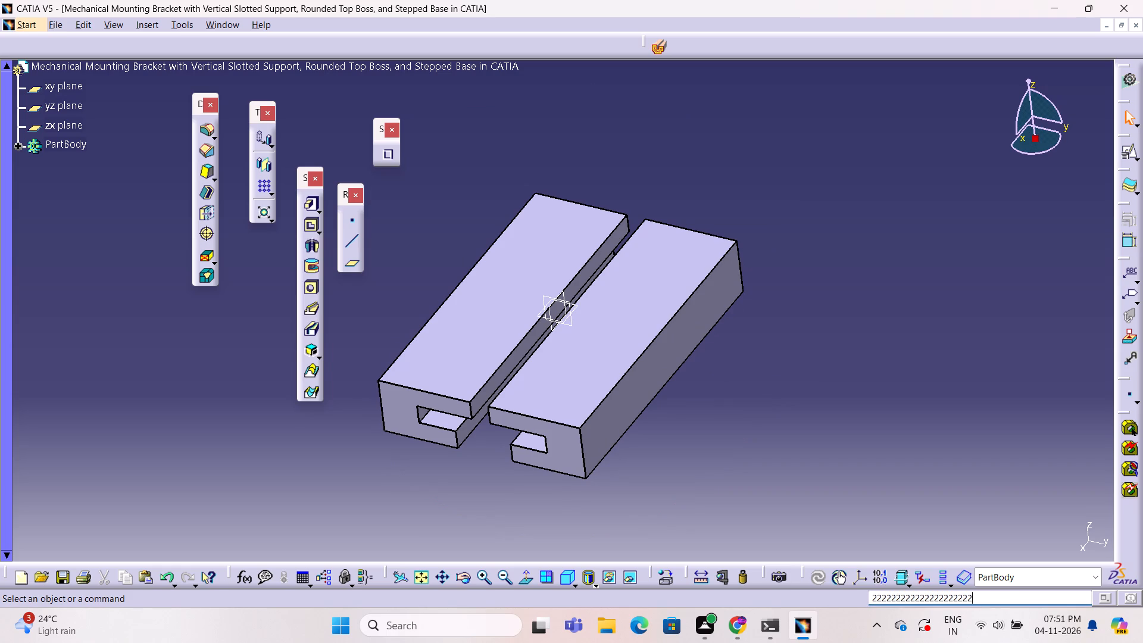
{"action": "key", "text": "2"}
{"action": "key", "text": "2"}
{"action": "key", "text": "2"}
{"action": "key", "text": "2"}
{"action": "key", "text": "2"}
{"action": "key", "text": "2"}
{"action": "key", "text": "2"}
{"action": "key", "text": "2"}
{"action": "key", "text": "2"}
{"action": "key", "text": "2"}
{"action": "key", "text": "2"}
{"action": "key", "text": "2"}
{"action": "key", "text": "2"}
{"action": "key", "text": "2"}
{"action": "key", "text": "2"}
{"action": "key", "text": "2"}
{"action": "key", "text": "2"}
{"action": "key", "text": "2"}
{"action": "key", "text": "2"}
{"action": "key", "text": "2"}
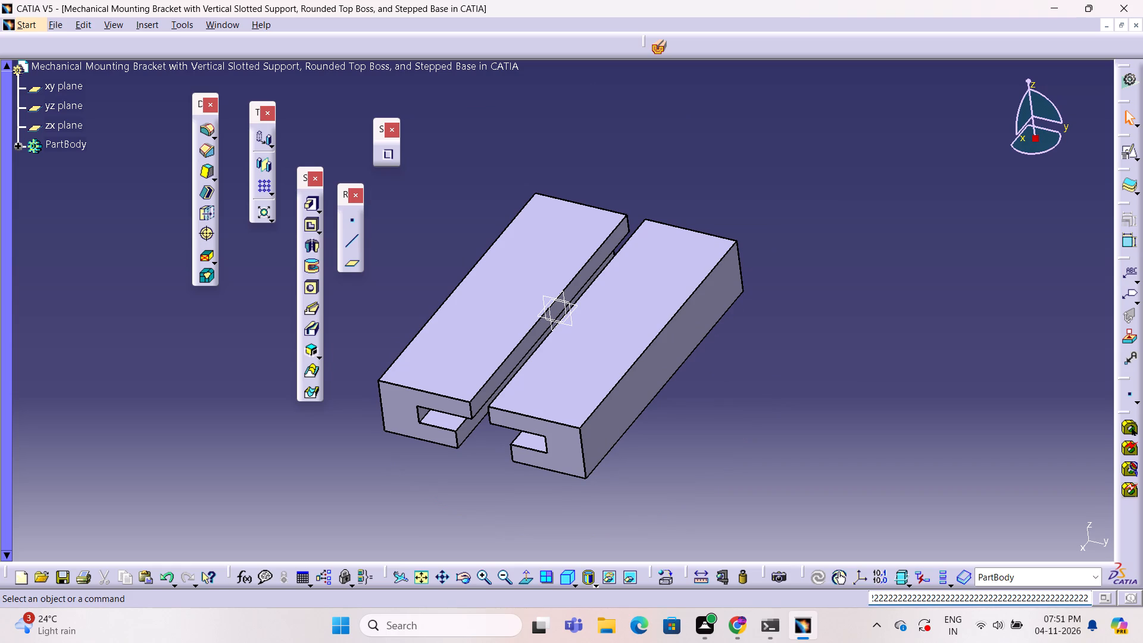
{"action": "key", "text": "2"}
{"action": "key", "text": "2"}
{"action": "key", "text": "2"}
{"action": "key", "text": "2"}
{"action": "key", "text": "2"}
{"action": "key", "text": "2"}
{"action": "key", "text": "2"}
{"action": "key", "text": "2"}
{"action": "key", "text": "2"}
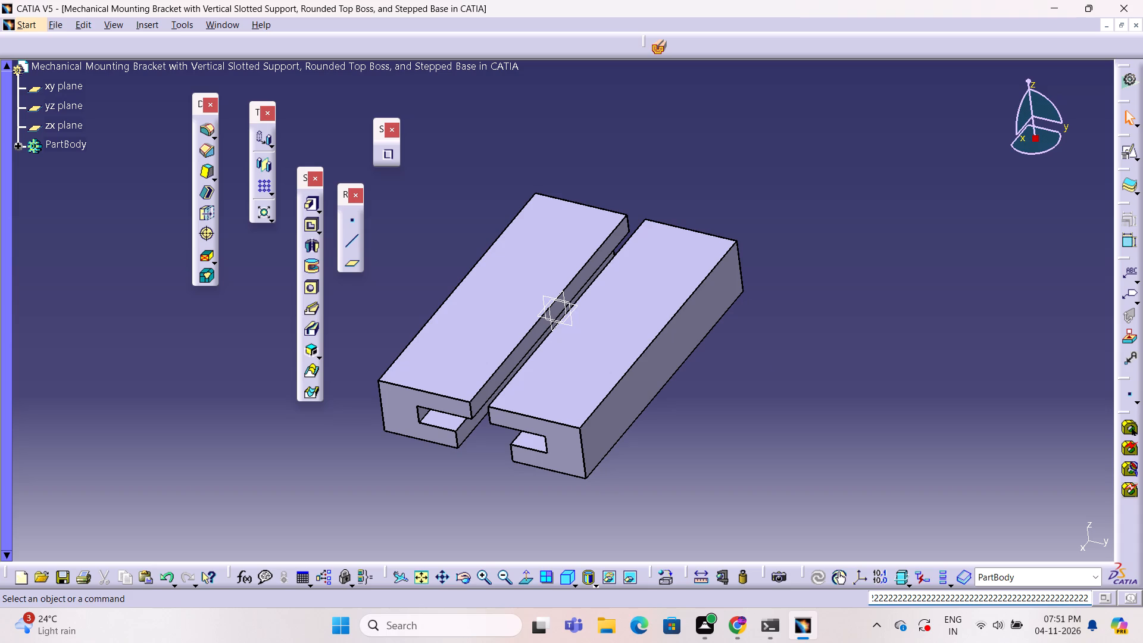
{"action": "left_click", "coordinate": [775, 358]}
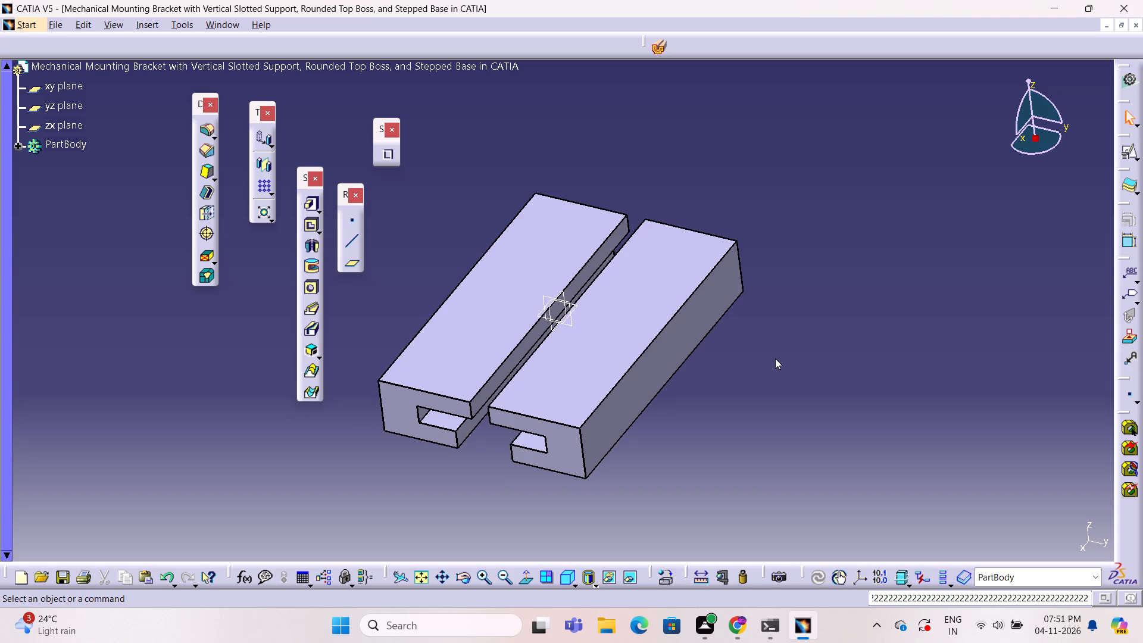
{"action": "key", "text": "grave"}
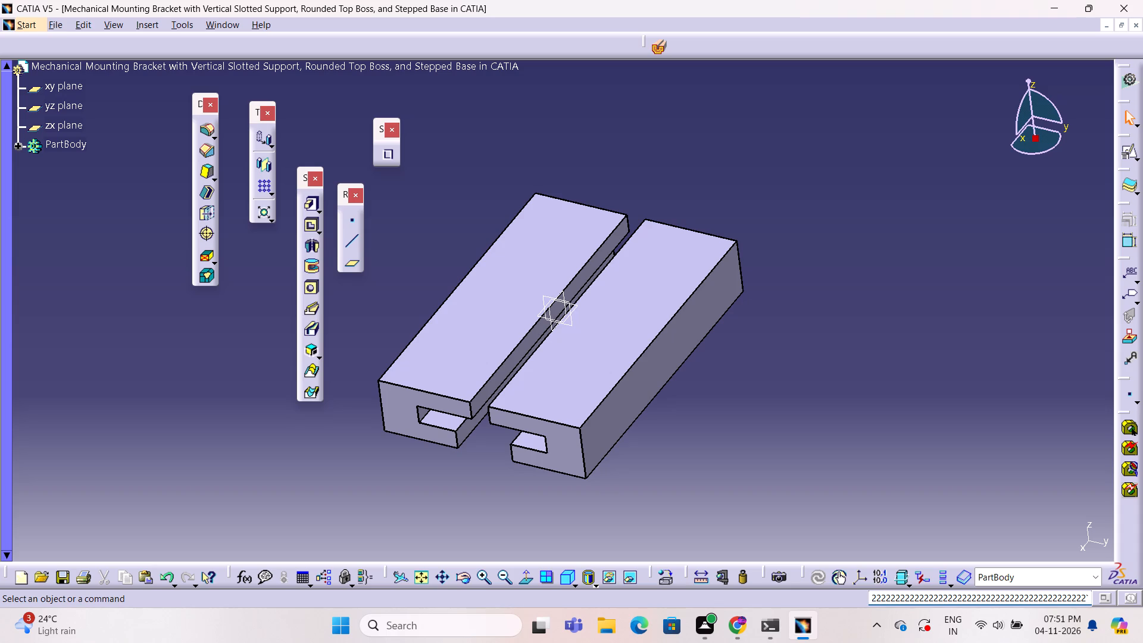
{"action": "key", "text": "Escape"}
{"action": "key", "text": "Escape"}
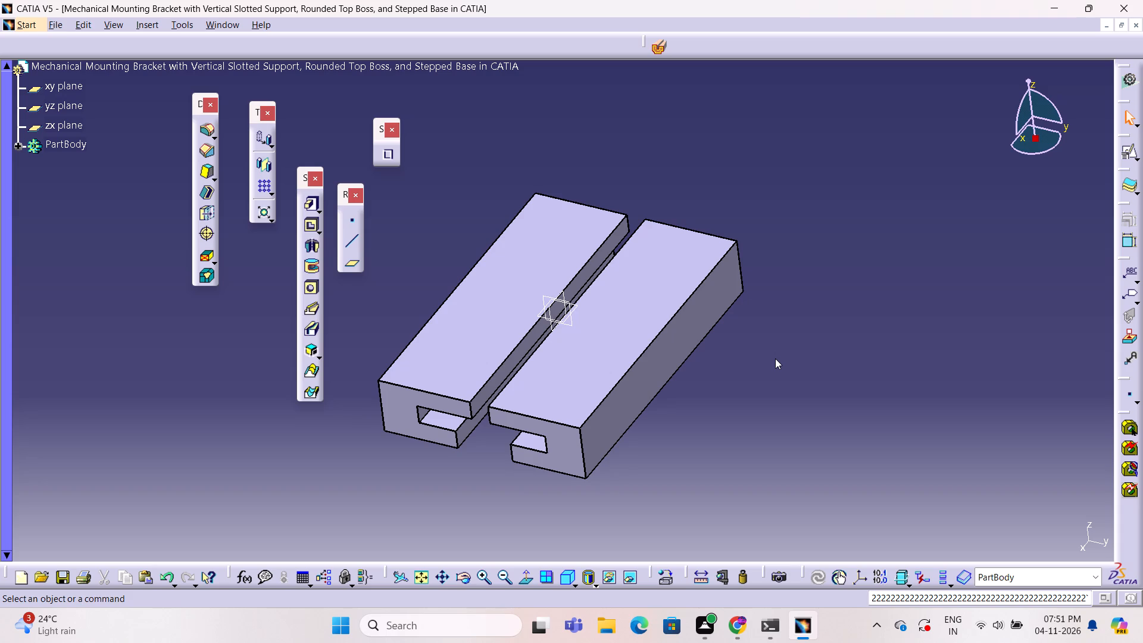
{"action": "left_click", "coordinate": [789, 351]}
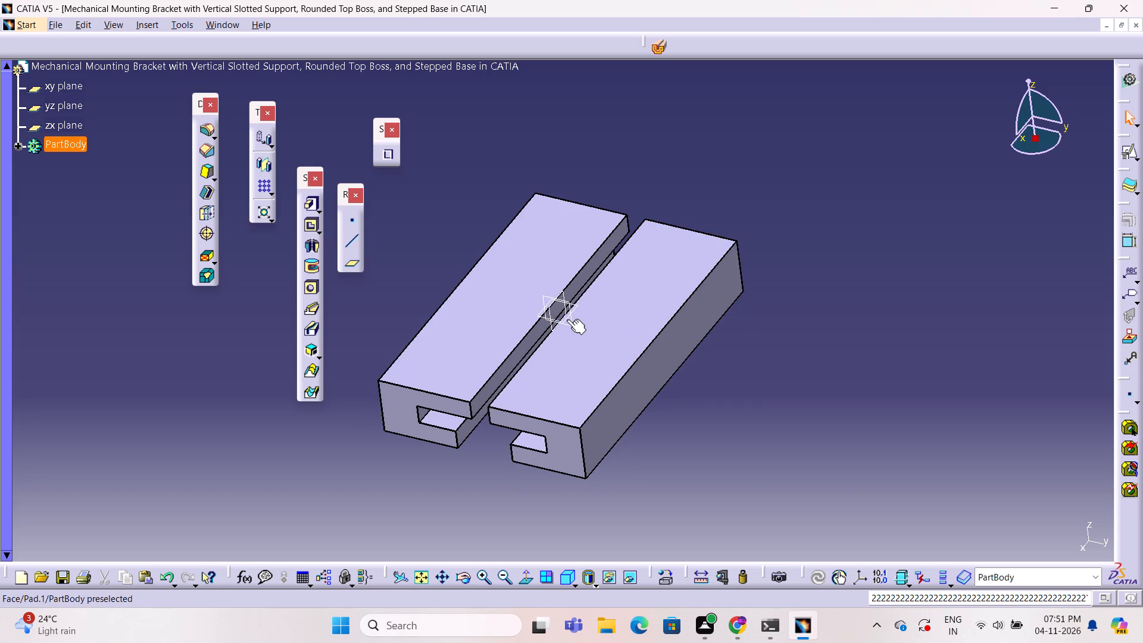
Open a positioned sketch on the yz plane with implicit origin and orientation.
{"action": "left_click", "coordinate": [570, 303]}
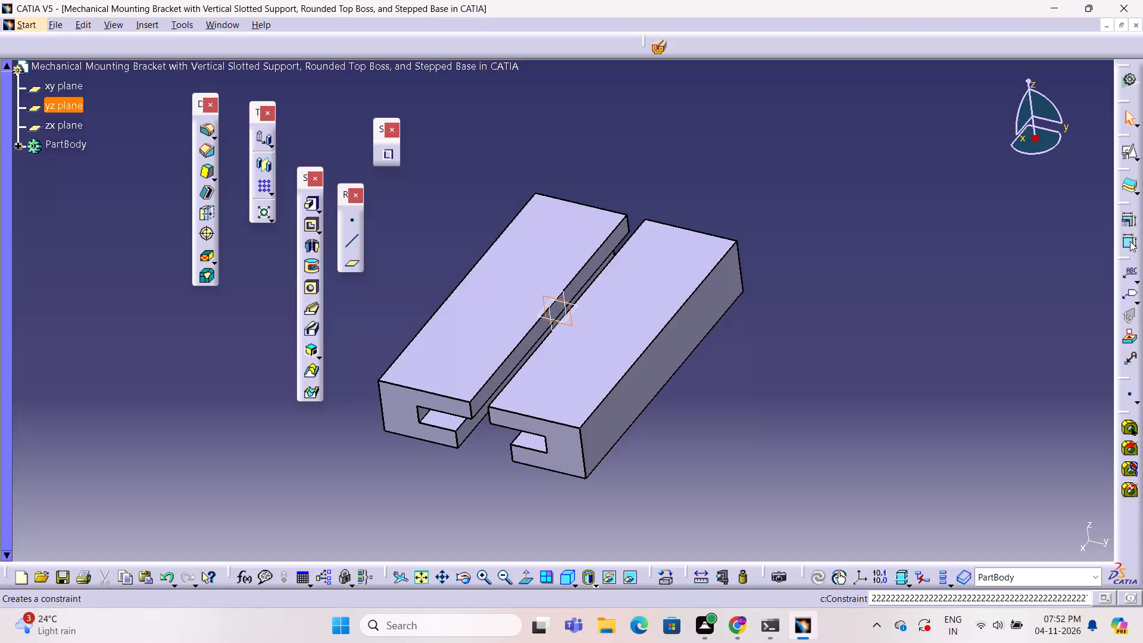
{"action": "left_click", "coordinate": [1130, 155]}
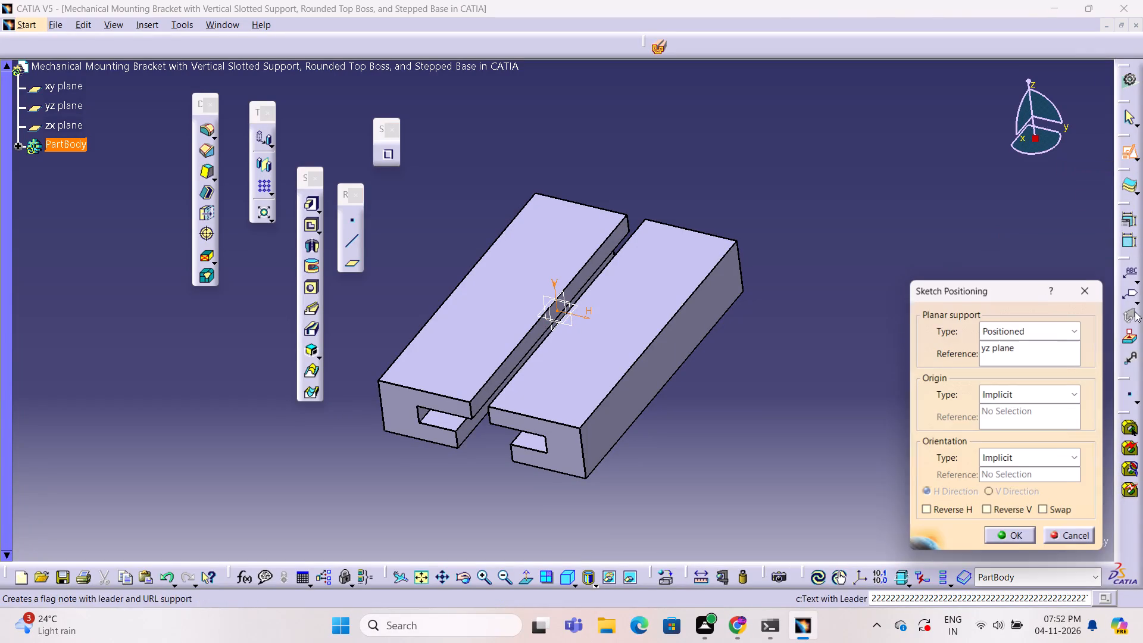
{"action": "left_click", "coordinate": [1008, 534]}
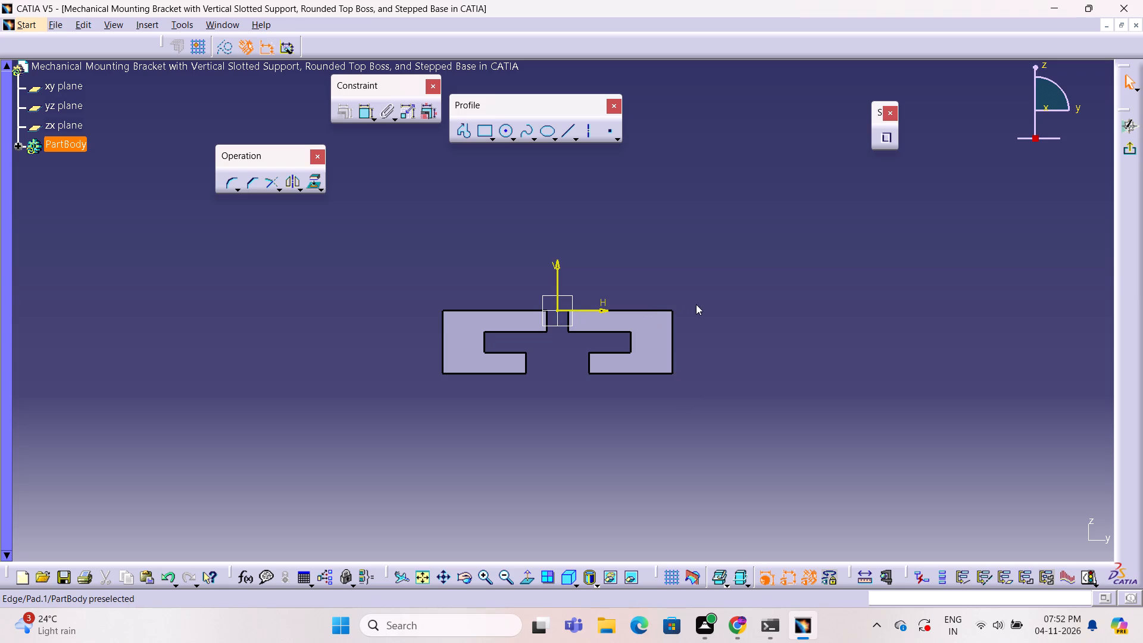
Project the top edges of both base halves onto the yz-plane sketch as reference geometry.
{"action": "middle_click_drag", "start_coordinate": [758, 288], "coordinate": [708, 295]}
{"action": "right_click_drag", "start_coordinate": [758, 288], "coordinate": [708, 295]}
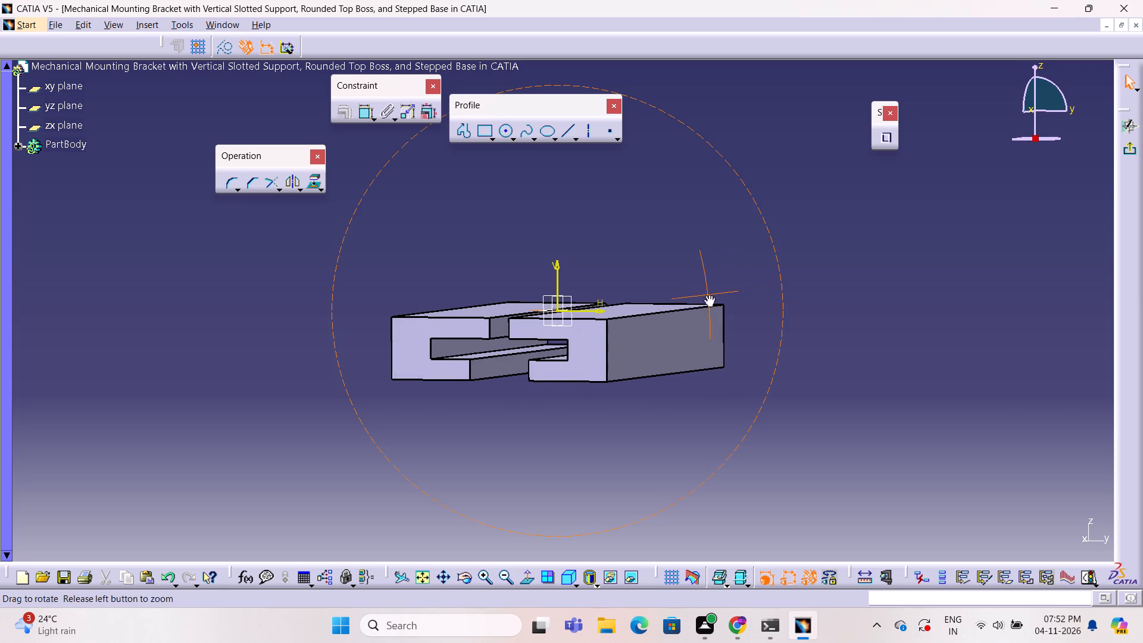
{"action": "right_click_drag", "start_coordinate": [708, 295], "coordinate": [742, 298]}
{"action": "middle_click_drag", "start_coordinate": [708, 295], "coordinate": [742, 298]}
{"action": "scroll", "coordinate": [725, 295], "scroll_direction": "down", "scroll_amount": 1}
{"action": "right_click", "coordinate": [742, 298]}
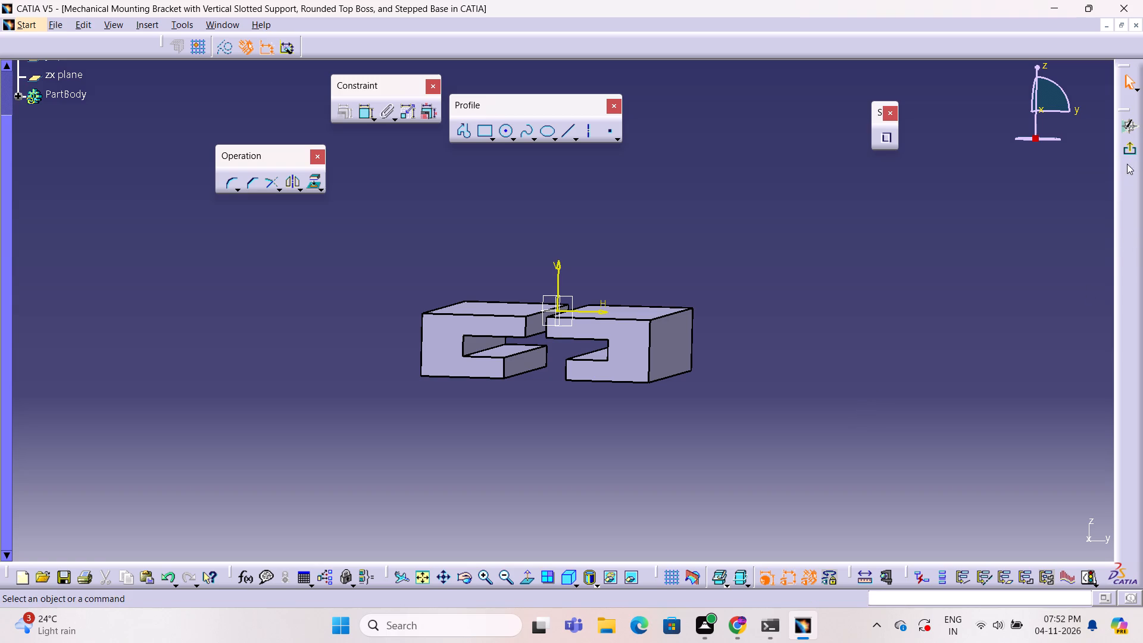
{"action": "left_click", "coordinate": [532, 577]}
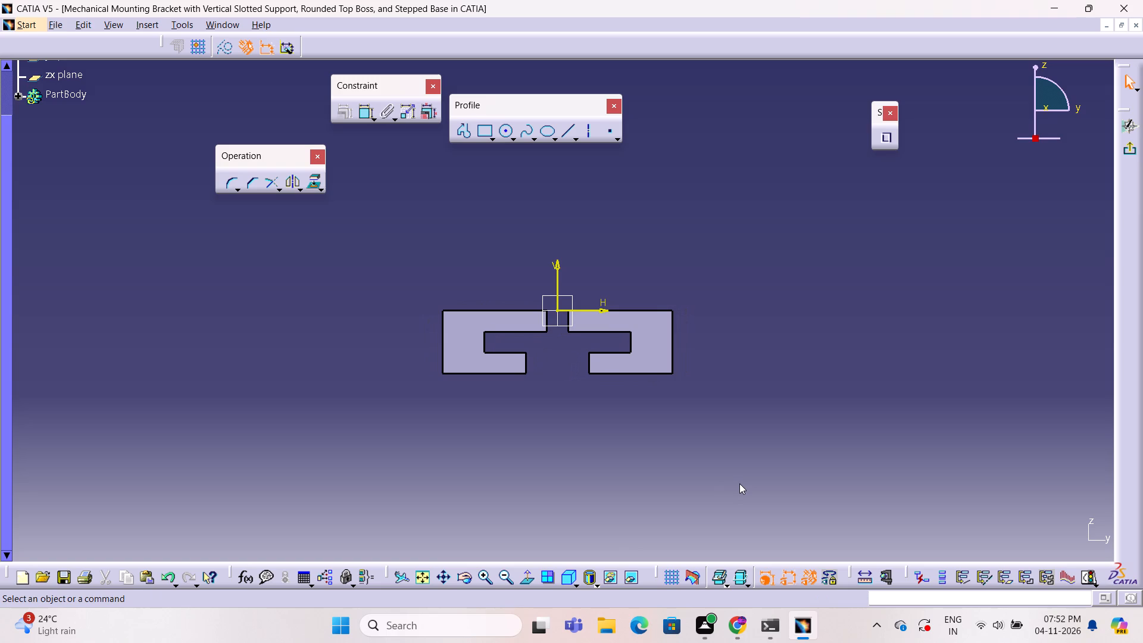
{"action": "left_click", "coordinate": [649, 312]}
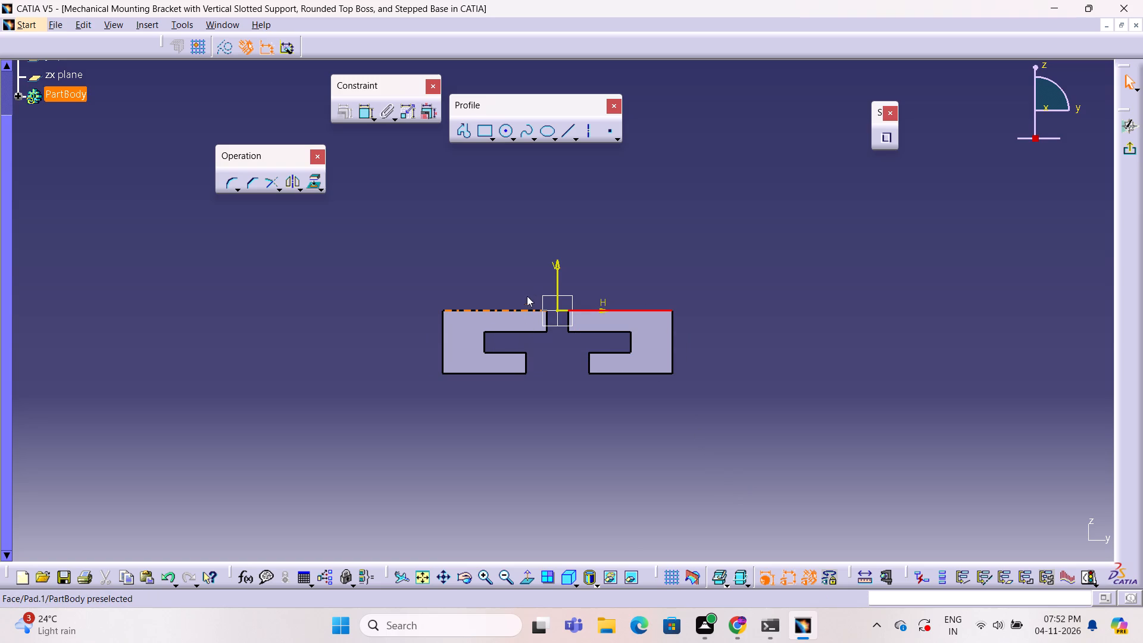
{"action": "left_click", "coordinate": [519, 311]}
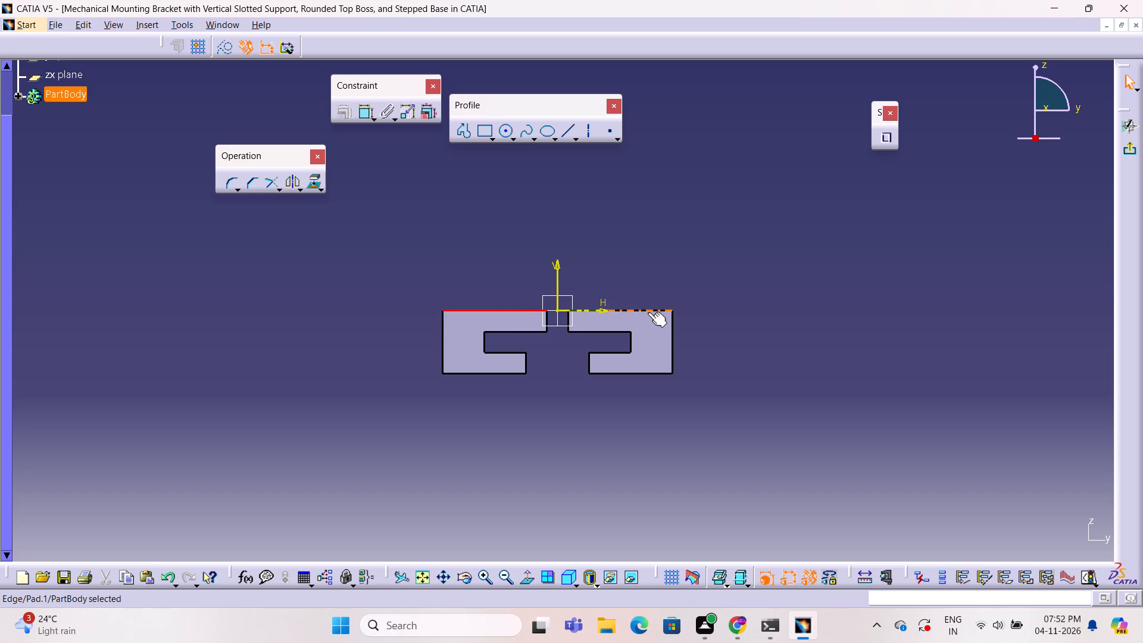
{"action": "left_click", "coordinate": [648, 312], "text": "ctrl"}
{"action": "left_click", "coordinate": [310, 189]}
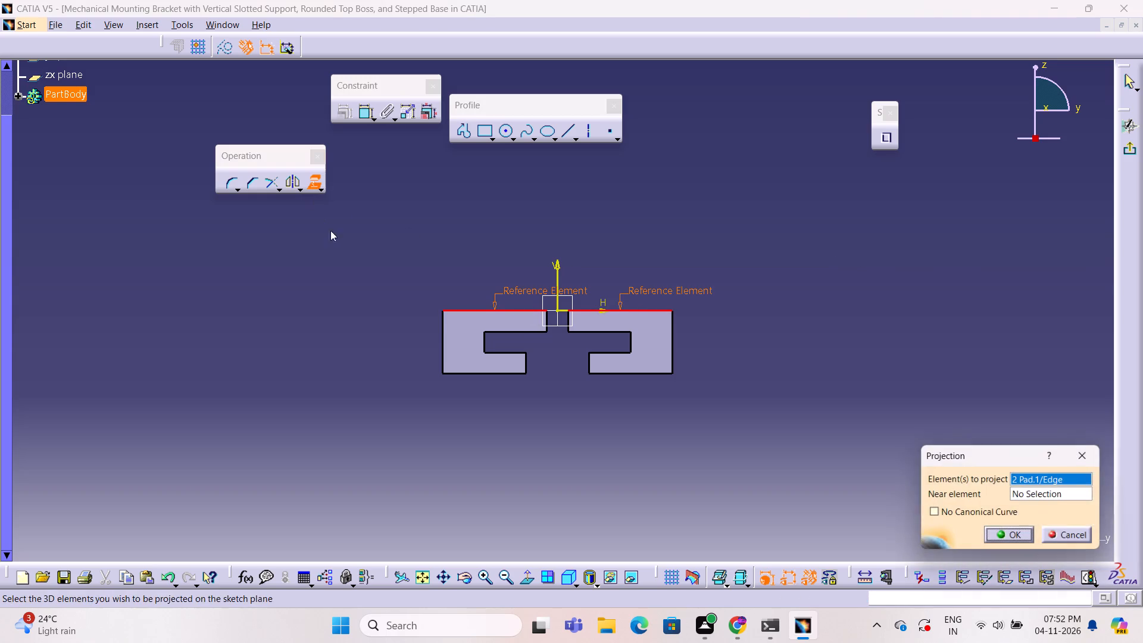
{"action": "left_click", "coordinate": [1021, 538]}
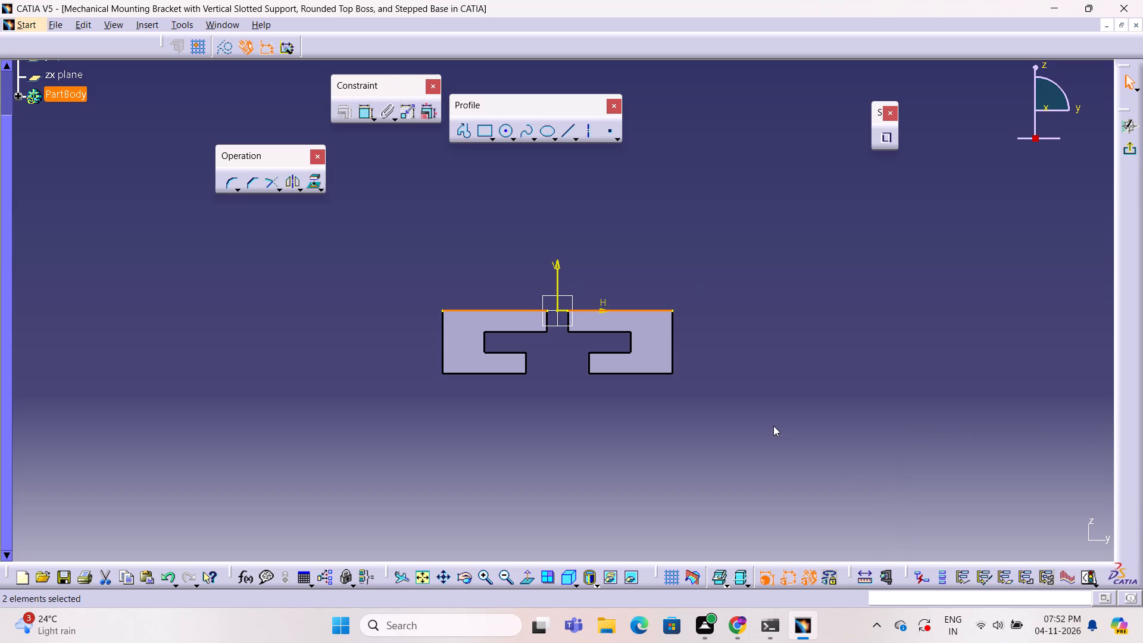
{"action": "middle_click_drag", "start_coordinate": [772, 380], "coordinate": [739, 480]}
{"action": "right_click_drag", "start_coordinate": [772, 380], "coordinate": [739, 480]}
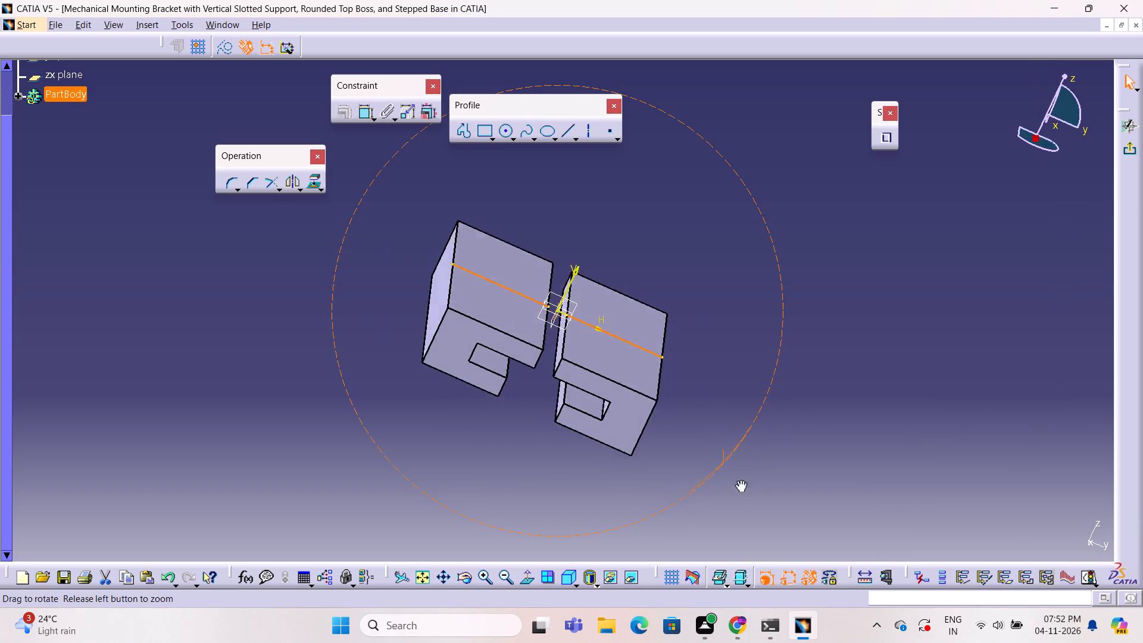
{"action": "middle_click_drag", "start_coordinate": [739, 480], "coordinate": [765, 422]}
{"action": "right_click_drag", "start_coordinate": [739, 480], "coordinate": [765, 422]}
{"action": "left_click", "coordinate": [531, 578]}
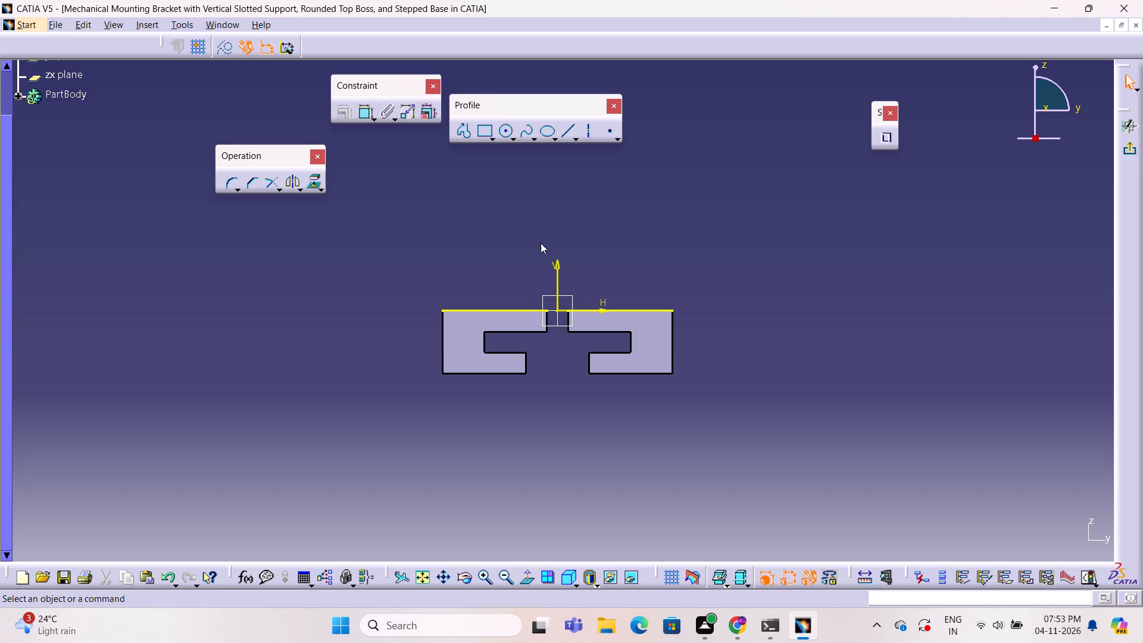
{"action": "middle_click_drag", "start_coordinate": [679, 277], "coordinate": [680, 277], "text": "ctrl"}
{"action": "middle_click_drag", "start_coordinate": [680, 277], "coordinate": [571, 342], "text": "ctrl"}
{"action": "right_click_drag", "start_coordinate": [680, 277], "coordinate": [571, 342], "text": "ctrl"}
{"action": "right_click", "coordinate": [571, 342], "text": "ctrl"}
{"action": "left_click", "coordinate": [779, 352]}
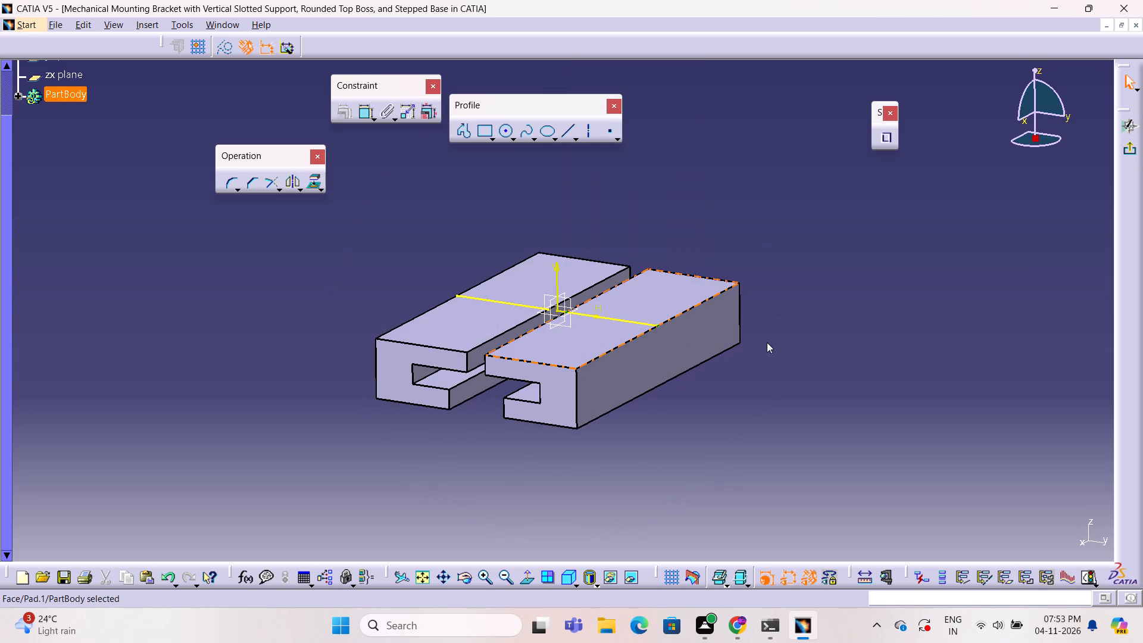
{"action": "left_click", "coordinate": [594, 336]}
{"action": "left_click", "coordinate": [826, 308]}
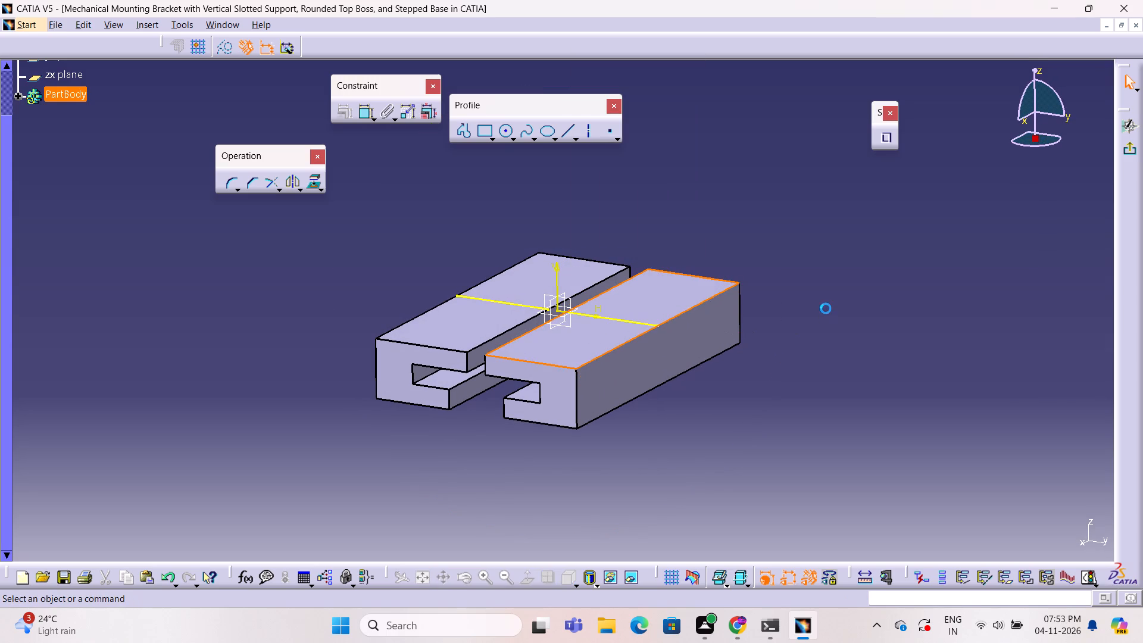
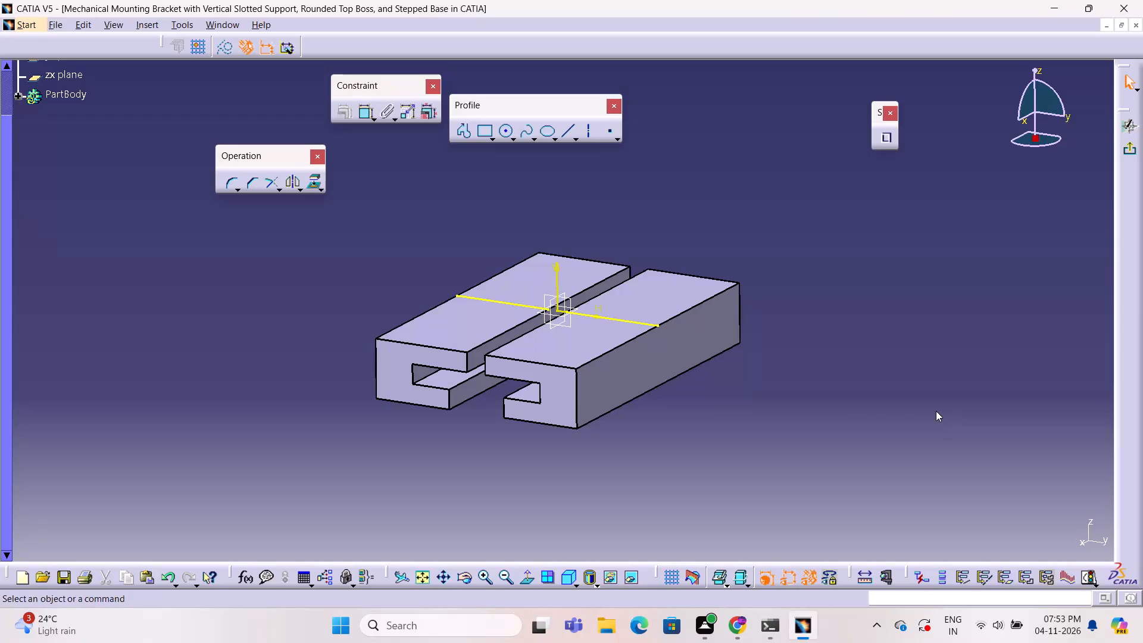
Draw a three-sided outline, 110 mm wide and about 38 mm high, rising from the outer ends of the projected base edges.
{"action": "left_click_drag", "start_coordinate": [858, 402], "coordinate": [843, 391]}
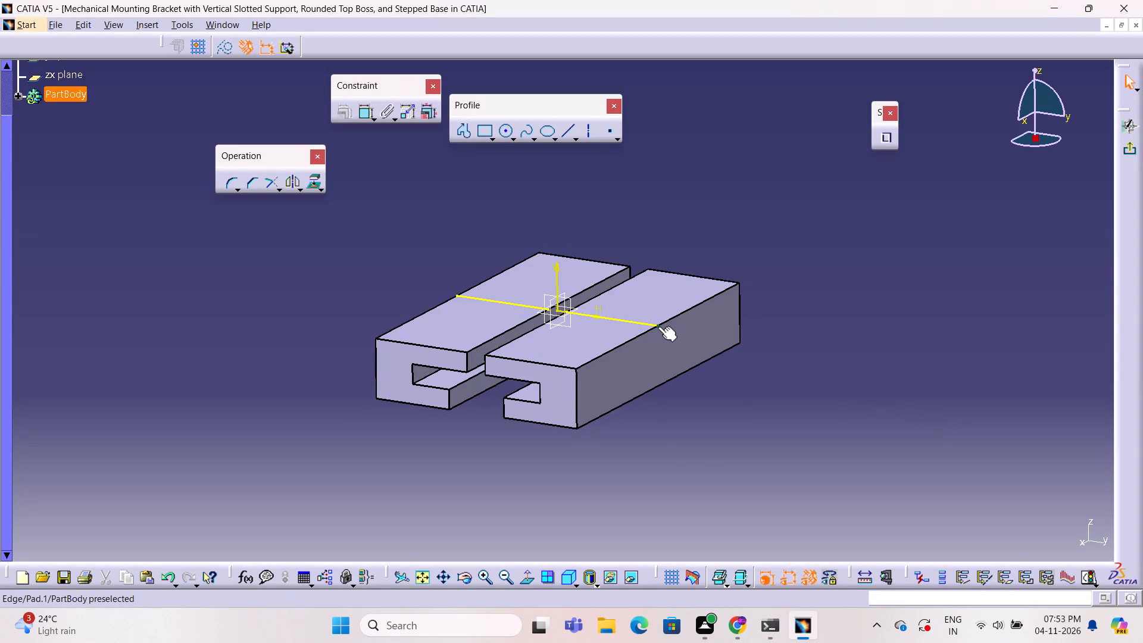
{"action": "left_click", "coordinate": [657, 326]}
{"action": "left_click", "coordinate": [888, 273]}
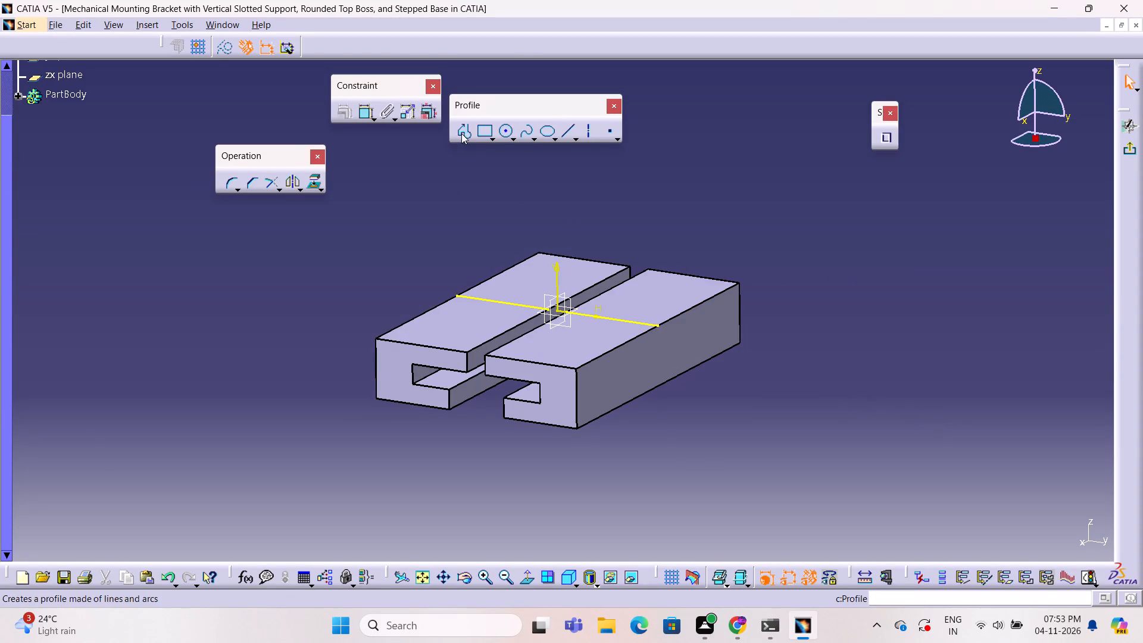
{"action": "left_click", "coordinate": [467, 132]}
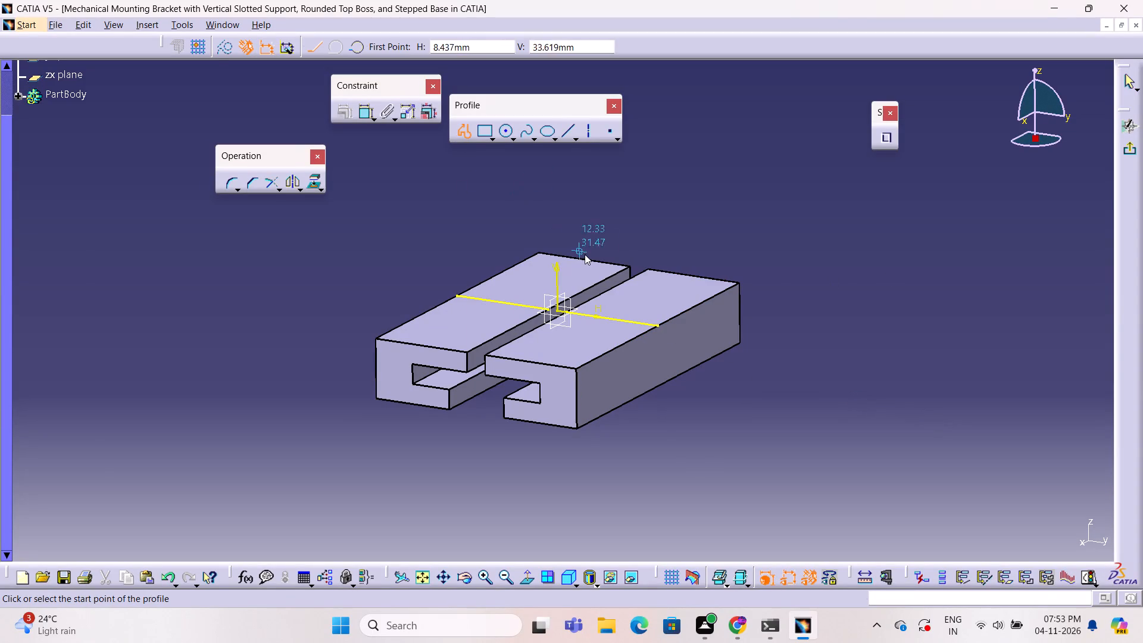
{"action": "left_click", "coordinate": [658, 324]}
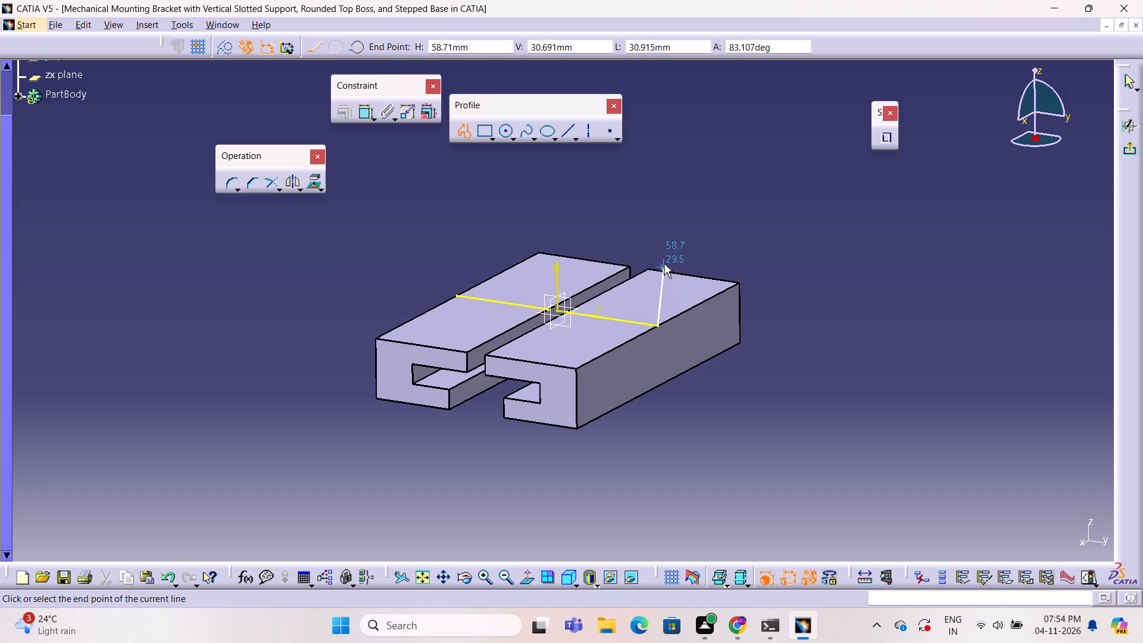
{"action": "left_click", "coordinate": [656, 249]}
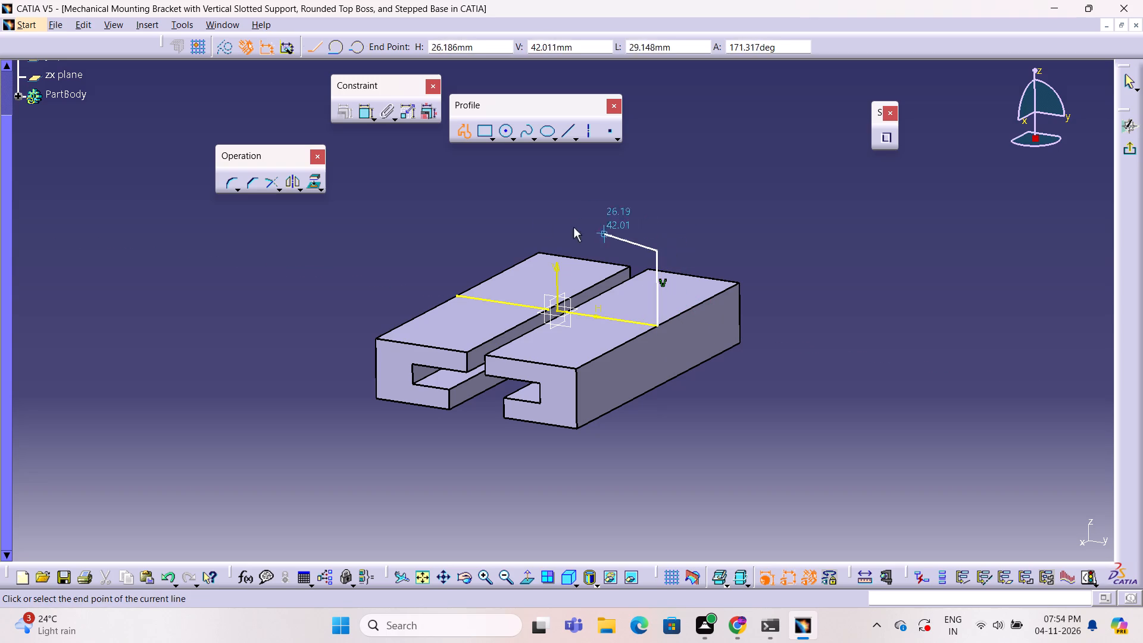
{"action": "left_click", "coordinate": [456, 220]}
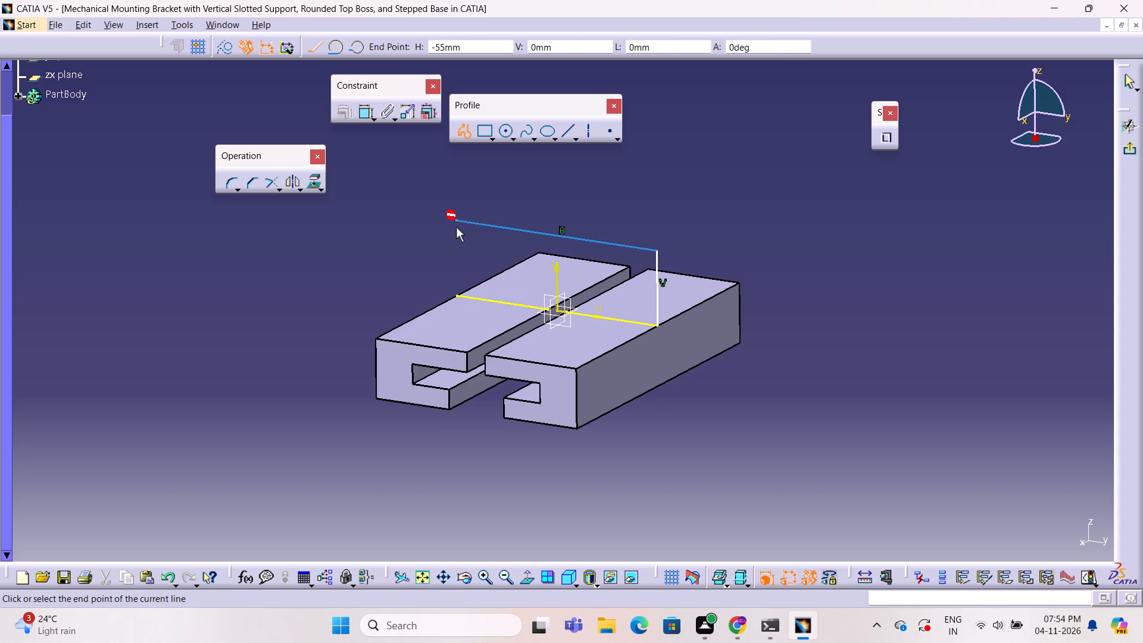
{"action": "left_click", "coordinate": [457, 298]}
{"action": "key", "text": "Escape"}
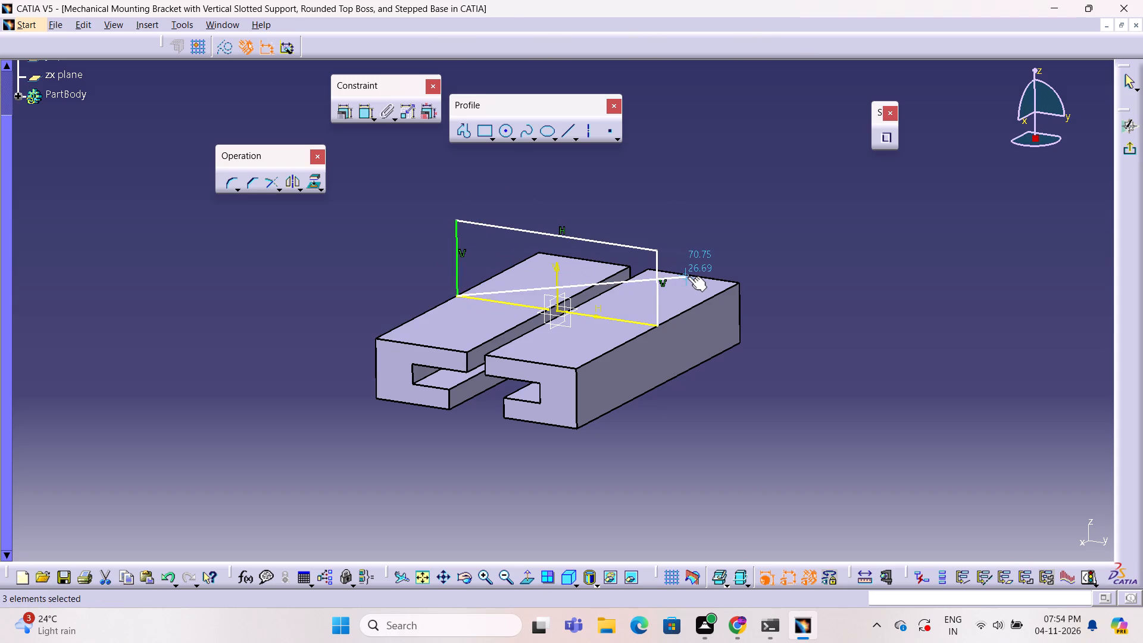
{"action": "key", "text": "Escape"}
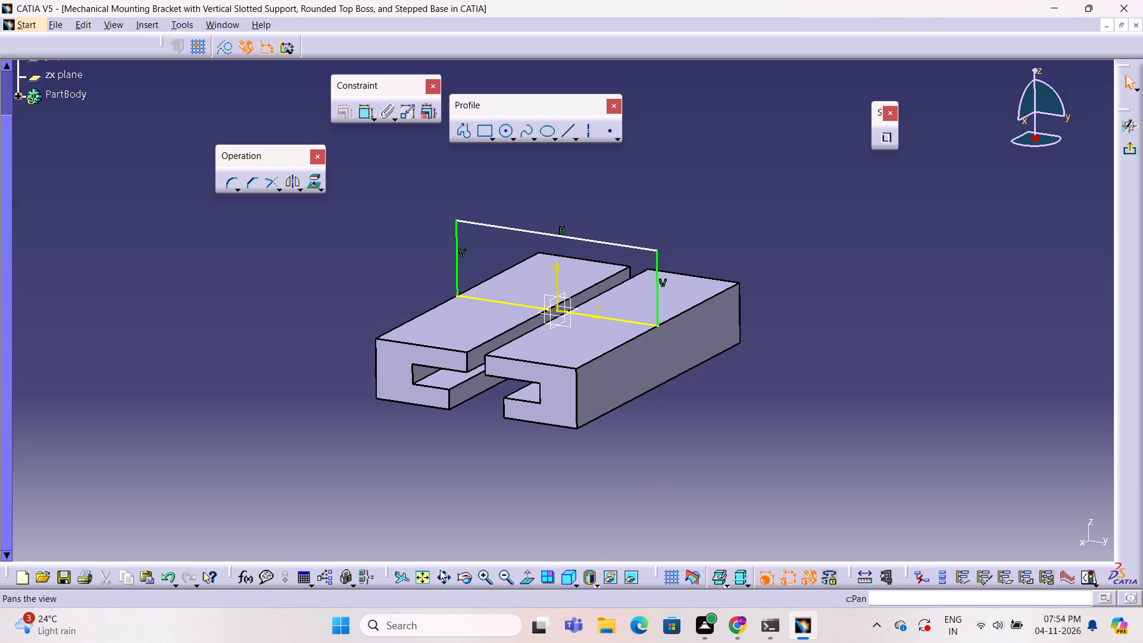
View the sketch plane face-on and draw a three-sided upright 10 mm wide and about 30 mm high above the central gap.
{"action": "left_click", "coordinate": [424, 580]}
{"action": "left_click", "coordinate": [527, 580]}
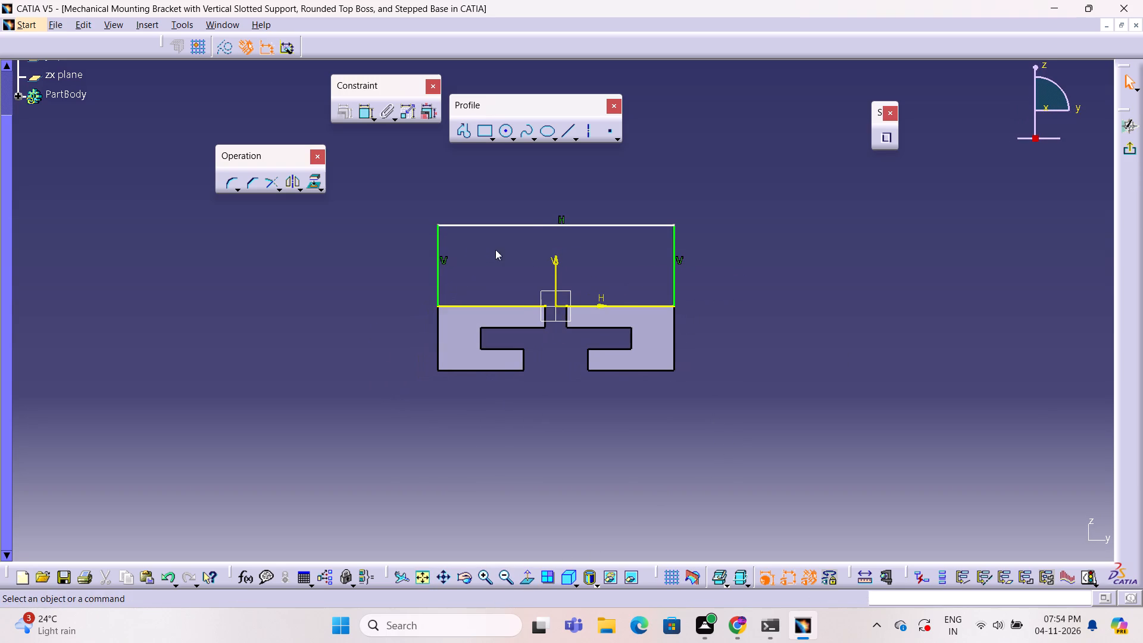
{"action": "left_click", "coordinate": [463, 130]}
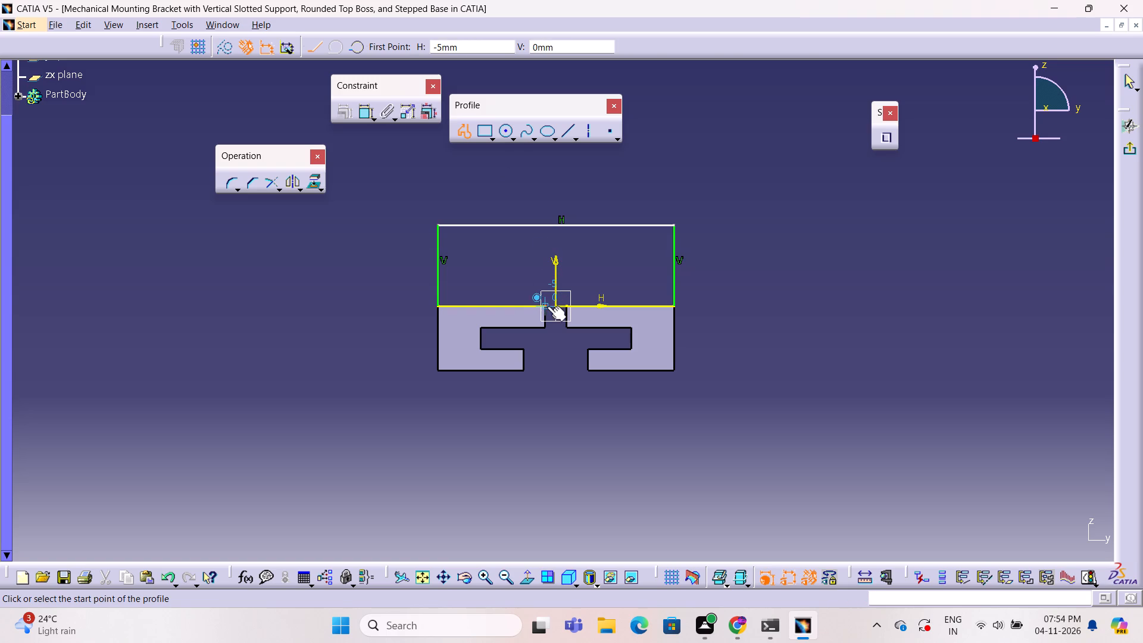
{"action": "left_click", "coordinate": [547, 306]}
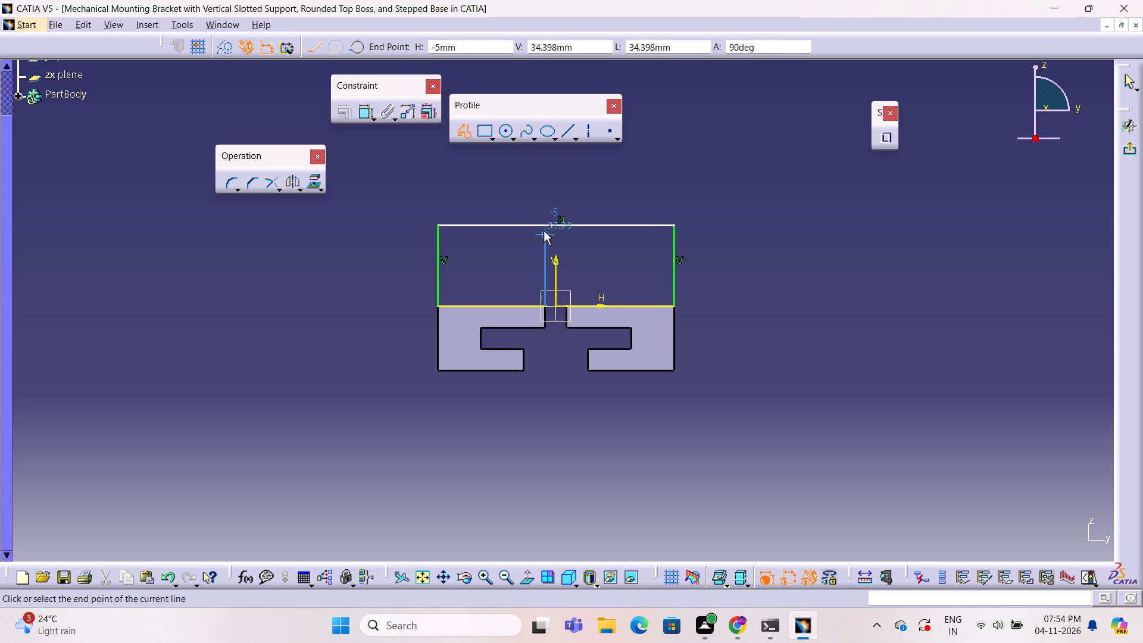
{"action": "left_click", "coordinate": [545, 242]}
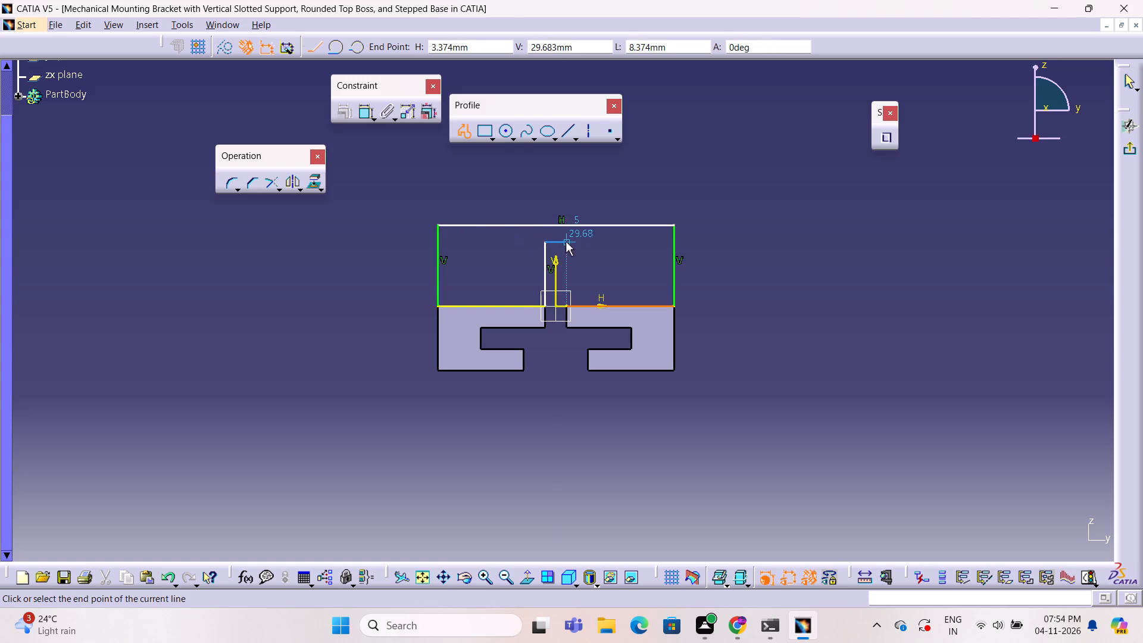
{"action": "left_click", "coordinate": [566, 242]}
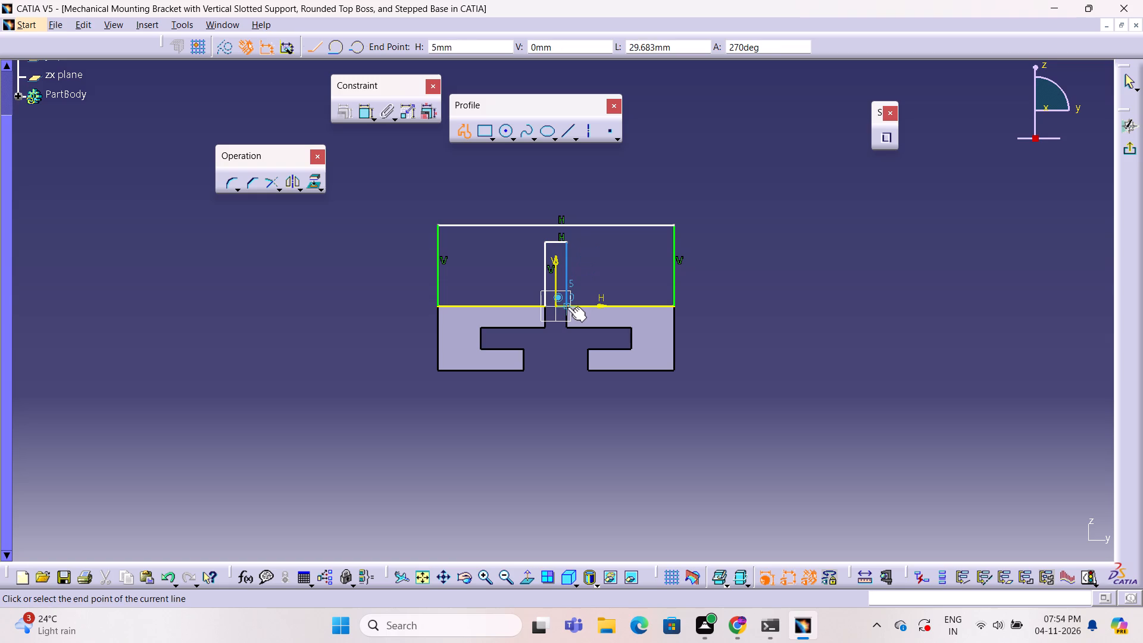
{"action": "left_click", "coordinate": [567, 307]}
{"action": "key", "text": "Escape"}
{"action": "key", "text": "Escape"}
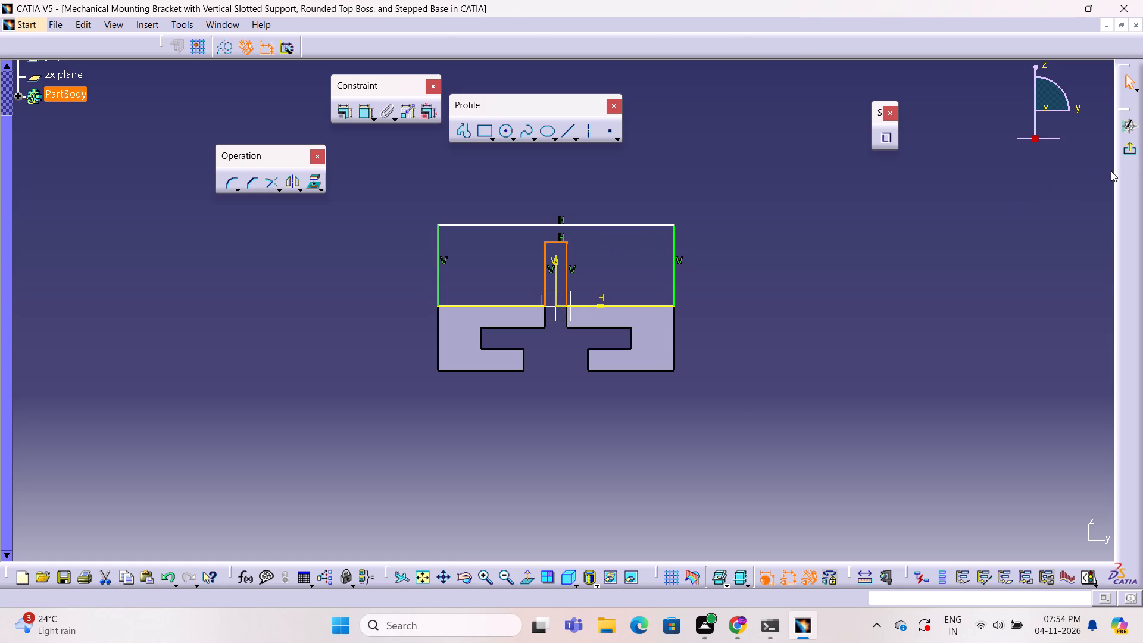
Constrain the wide outline's top line to 30 mm above the projected base edge.
{"action": "left_click_drag", "start_coordinate": [610, 224], "coordinate": [609, 224]}
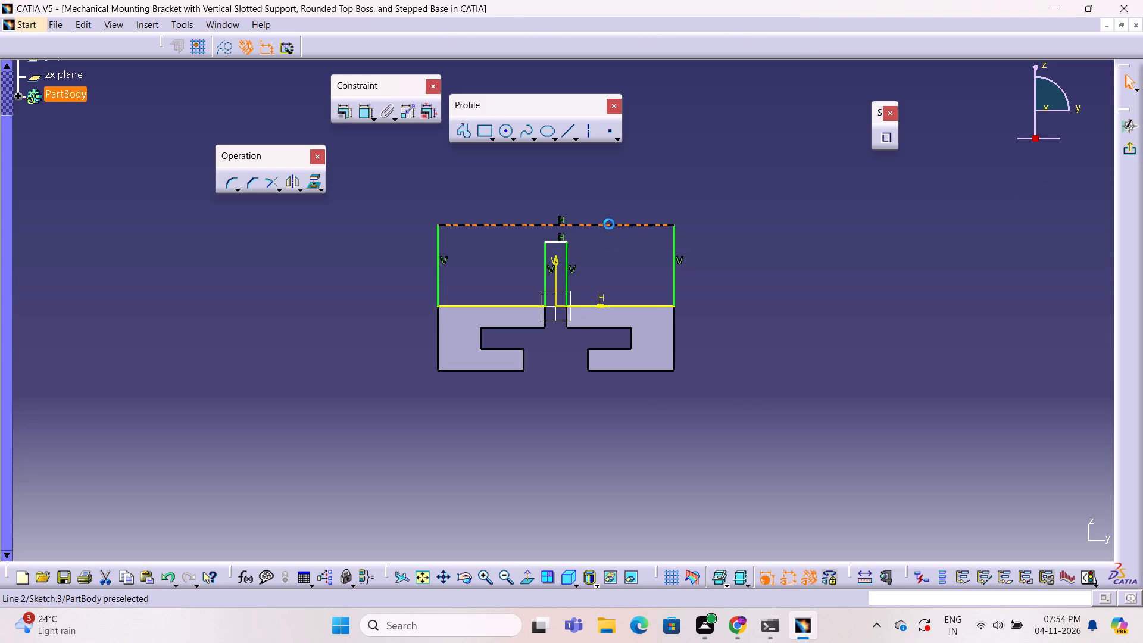
{"action": "left_click_drag", "start_coordinate": [609, 224], "coordinate": [608, 217]}
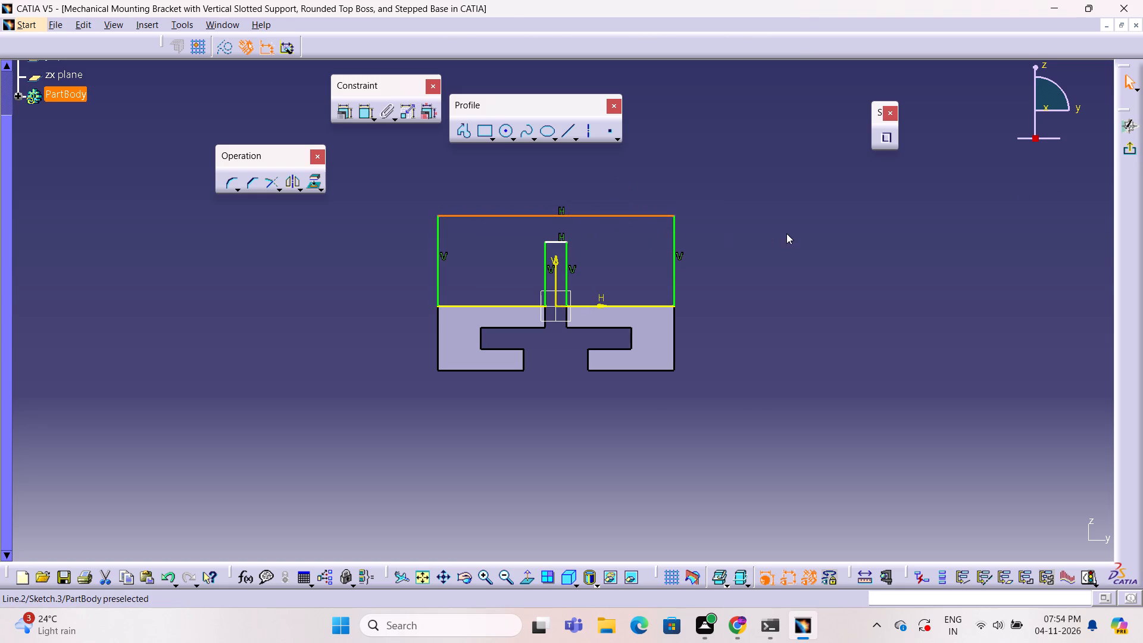
{"action": "left_click", "coordinate": [786, 233]}
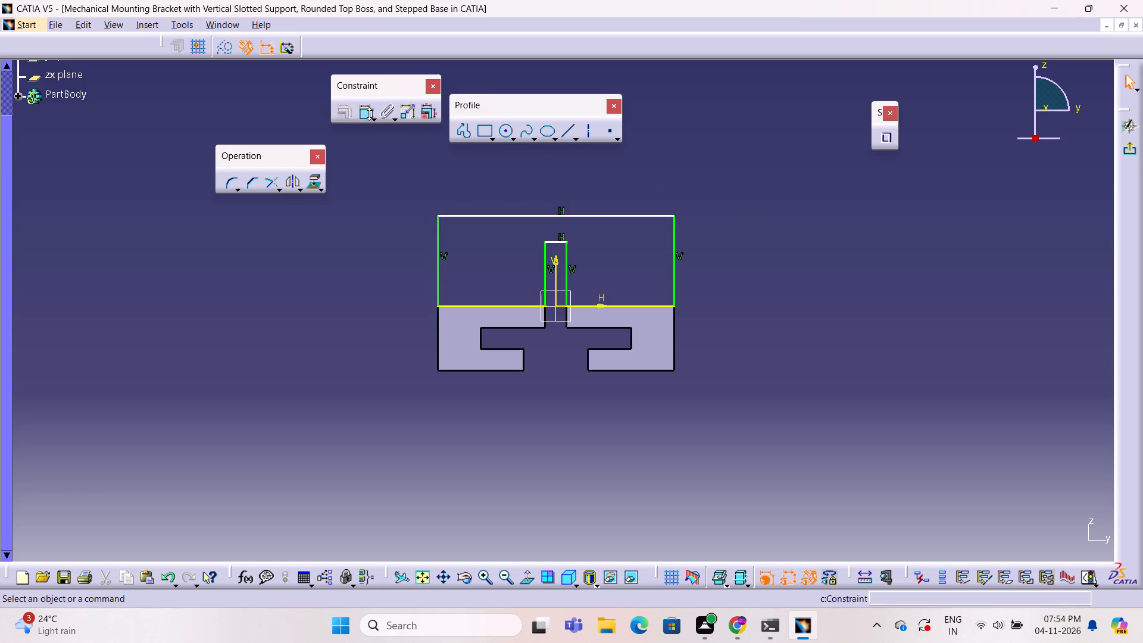
{"action": "left_click", "coordinate": [369, 114]}
{"action": "left_click", "coordinate": [466, 172]}
{"action": "left_click", "coordinate": [360, 116]}
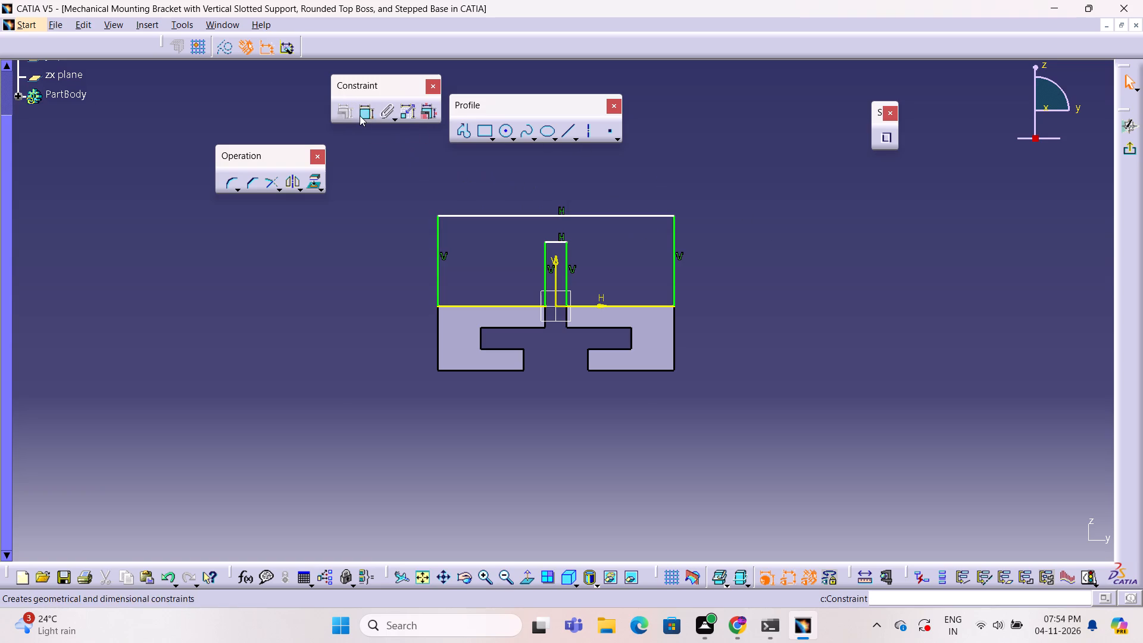
{"action": "left_click", "coordinate": [633, 216]}
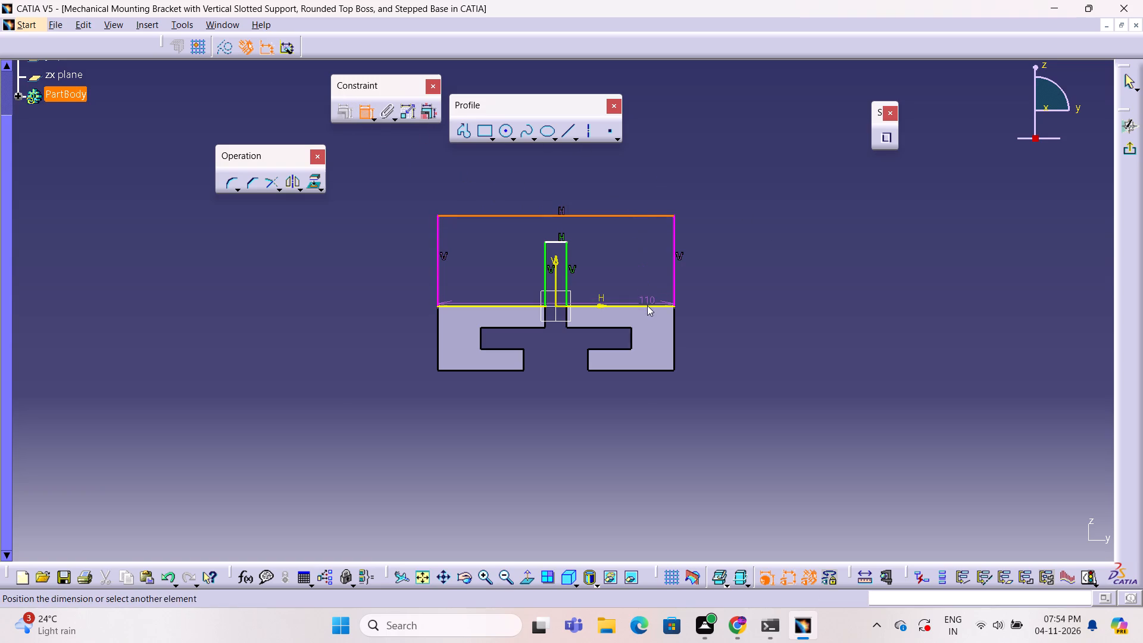
{"action": "left_click", "coordinate": [647, 307]}
{"action": "left_click", "coordinate": [717, 276]}
{"action": "double_click", "coordinate": [720, 270]}
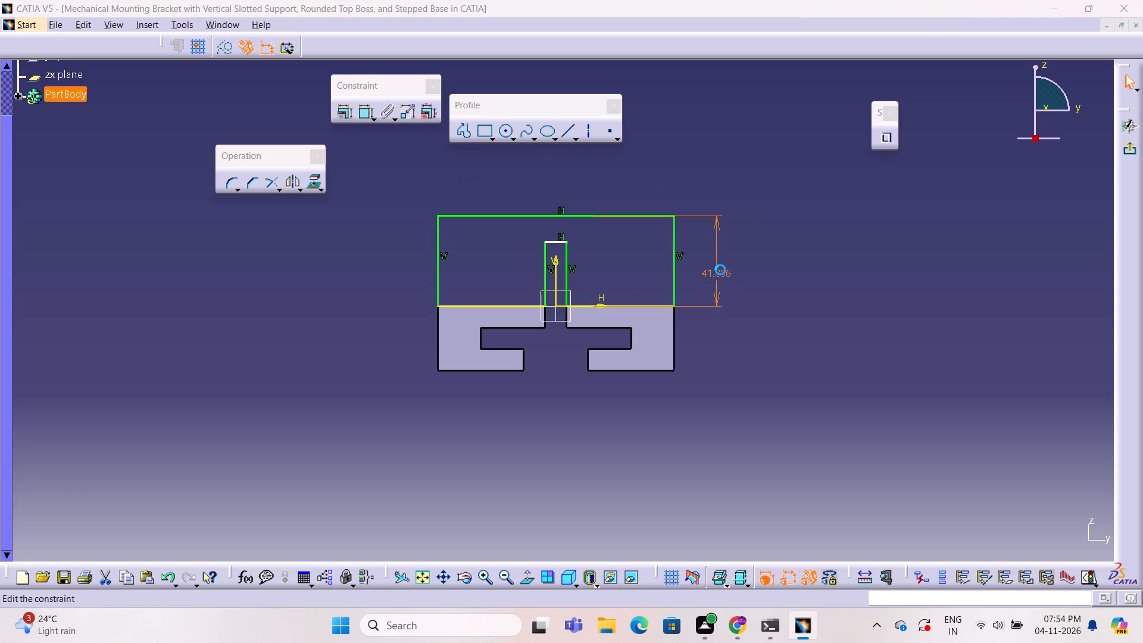
{"action": "type", "text": "30"}
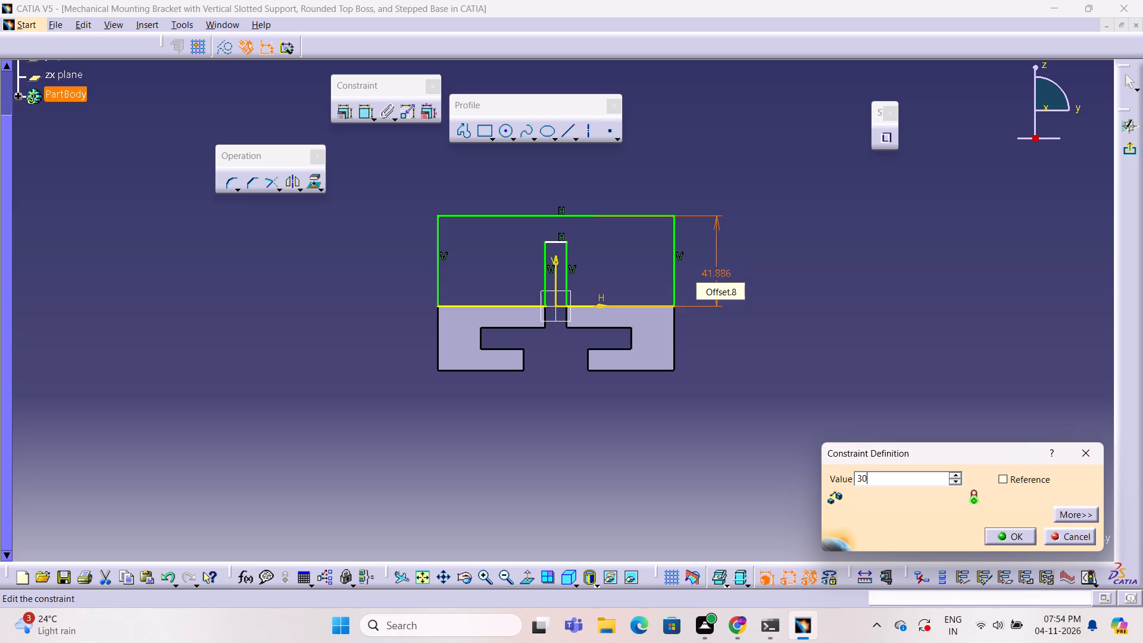
{"action": "left_click", "coordinate": [1020, 536]}
{"action": "left_click", "coordinate": [888, 436]}
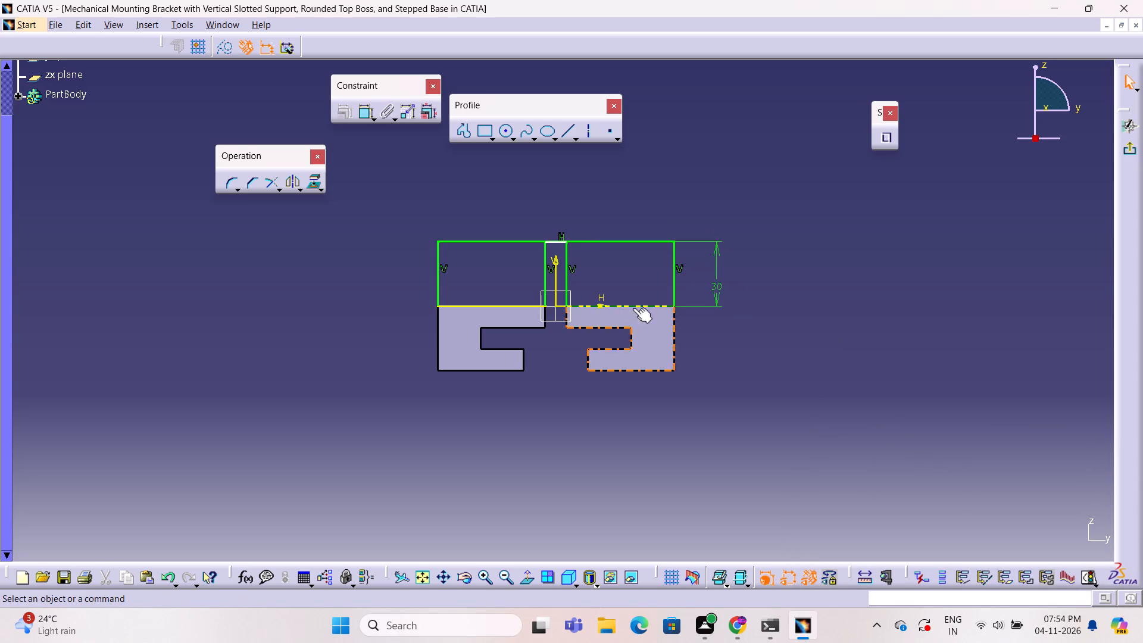
Constrain the narrow central upright's top line to 110 mm above the projected base edge.
{"action": "left_click_drag", "start_coordinate": [557, 242], "coordinate": [557, 255]}
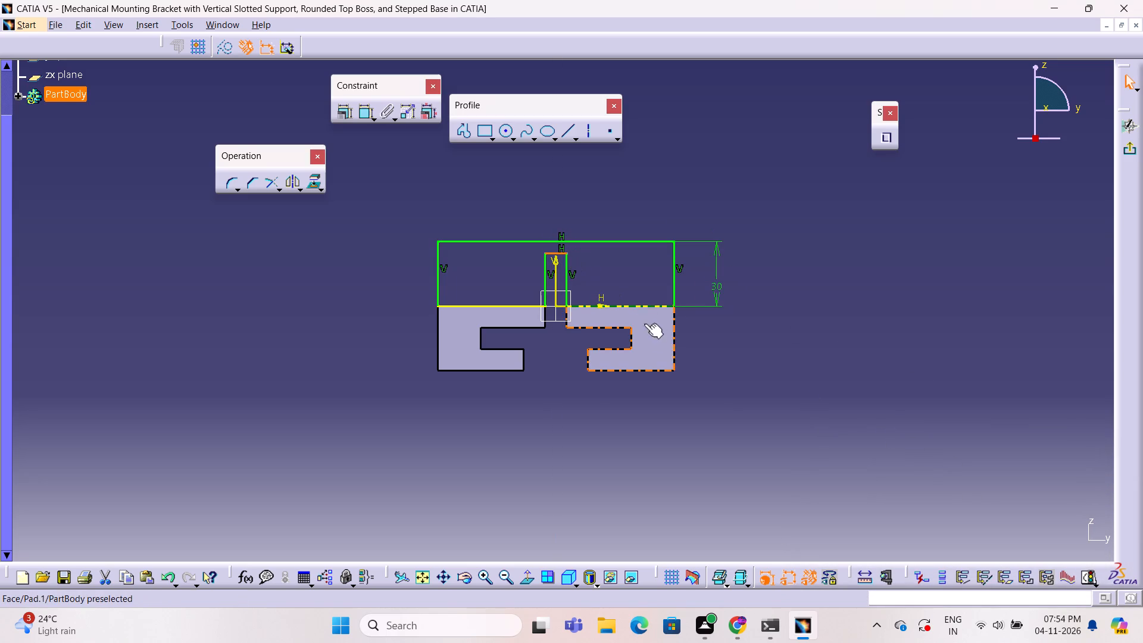
{"action": "left_click", "coordinate": [677, 380]}
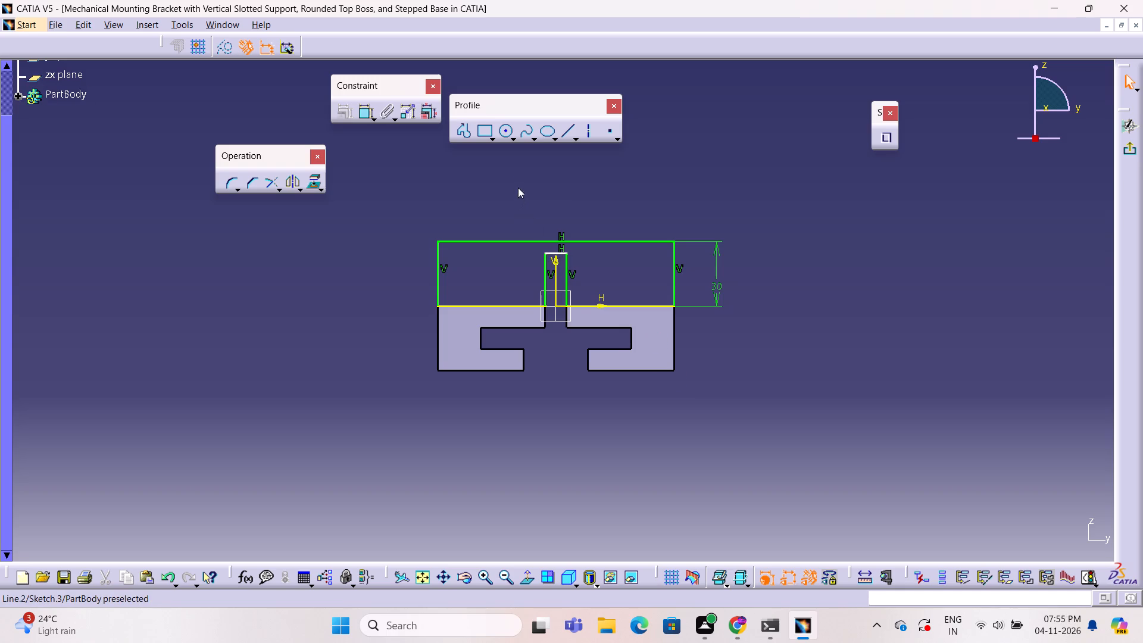
{"action": "left_click", "coordinate": [364, 110]}
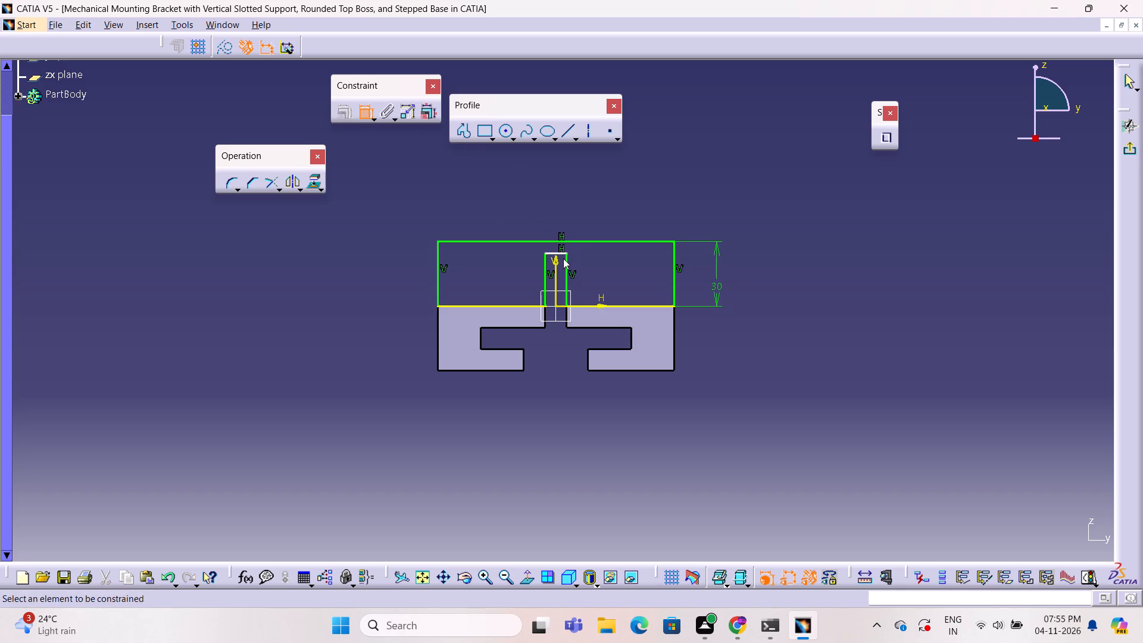
{"action": "left_click", "coordinate": [559, 254]}
{"action": "left_click", "coordinate": [588, 305]}
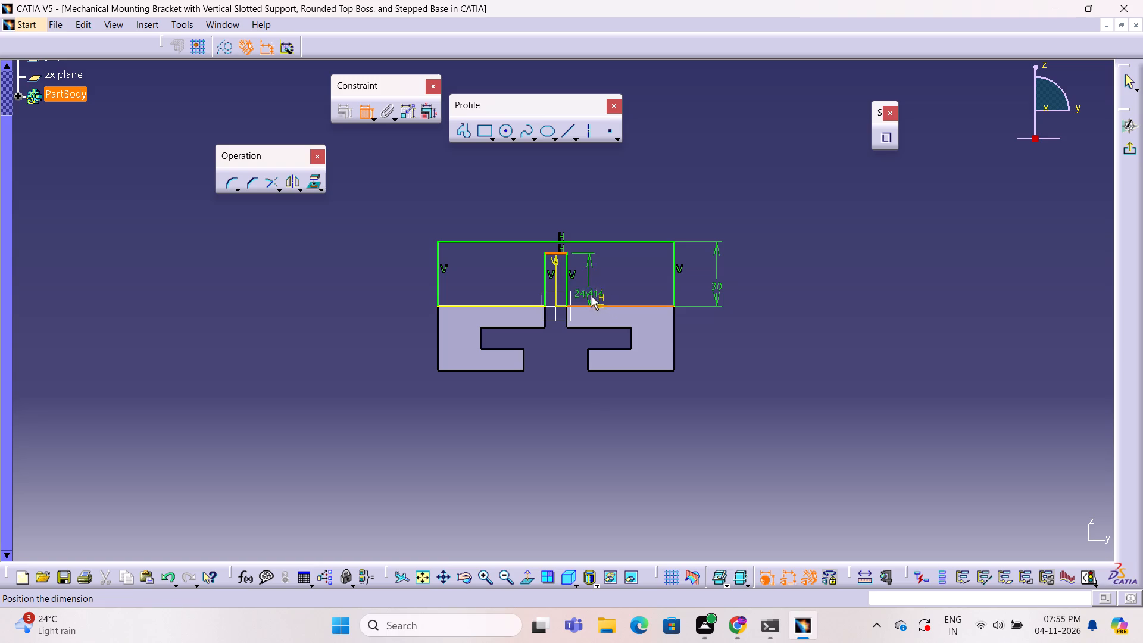
{"action": "left_click", "coordinate": [610, 285]}
{"action": "double_click", "coordinate": [610, 280]}
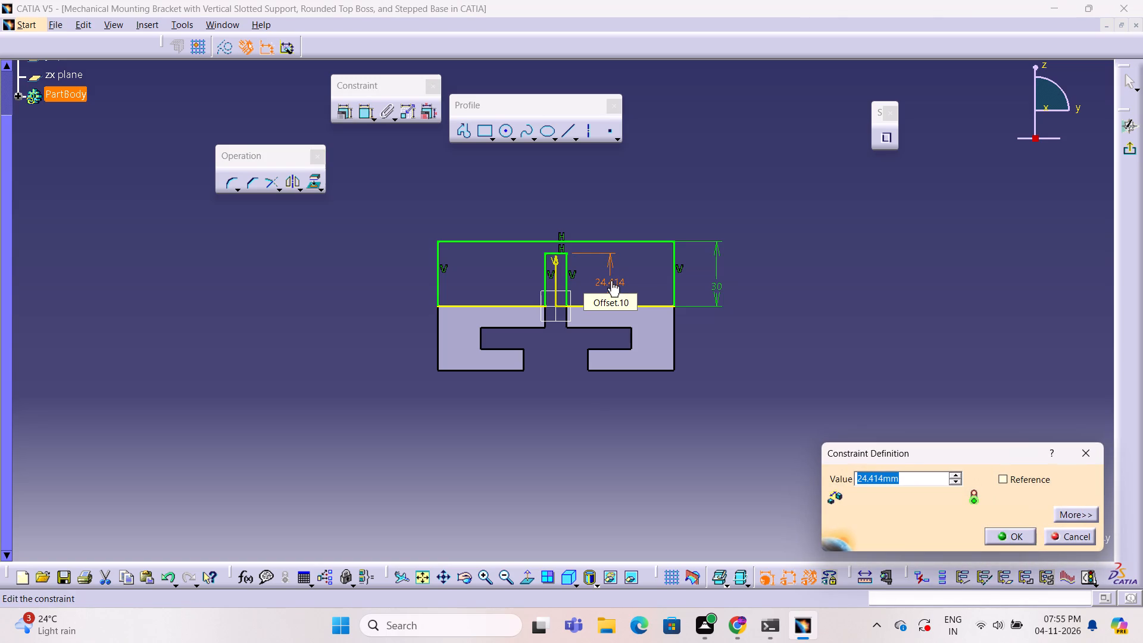
{"action": "type", "text": "11"}
{"action": "key", "text": "0"}
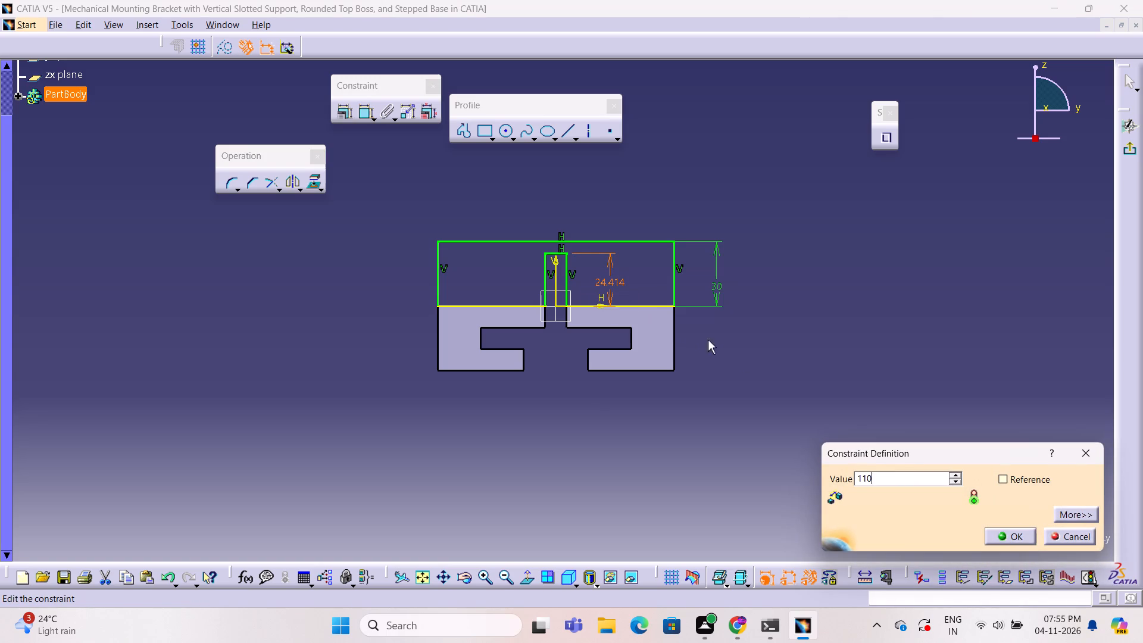
{"action": "left_click", "coordinate": [1007, 535]}
{"action": "left_click", "coordinate": [842, 407]}
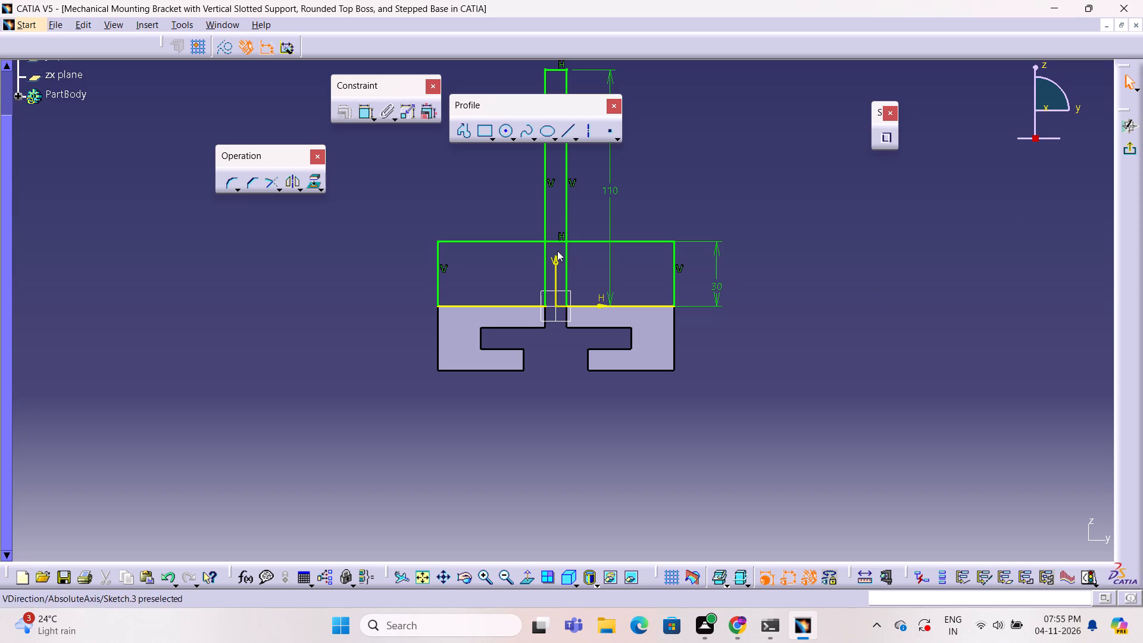
Exit the dimensioned yz-plane sketch and return to part modelling.
{"action": "middle_click_drag", "start_coordinate": [712, 333], "coordinate": [688, 357], "text": "ctrl"}
{"action": "right_click_drag", "start_coordinate": [712, 333], "coordinate": [688, 357], "text": "ctrl"}
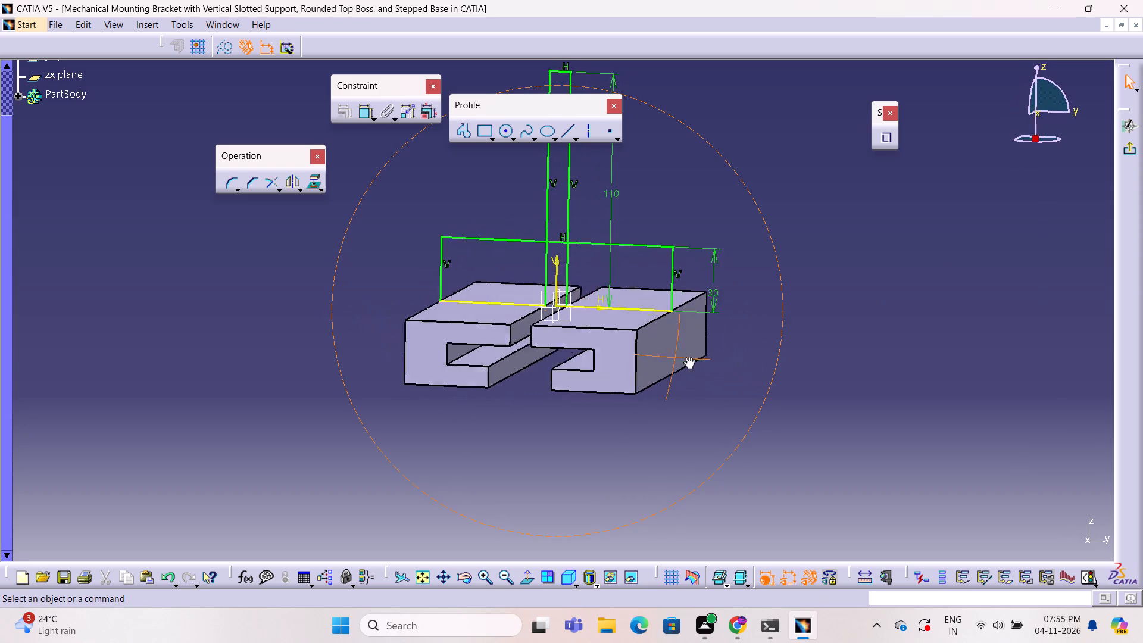
{"action": "right_click_drag", "start_coordinate": [688, 357], "coordinate": [701, 355], "text": "ctrl"}
{"action": "middle_click_drag", "start_coordinate": [688, 357], "coordinate": [702, 355], "text": "ctrl"}
{"action": "left_click", "coordinate": [1130, 154]}
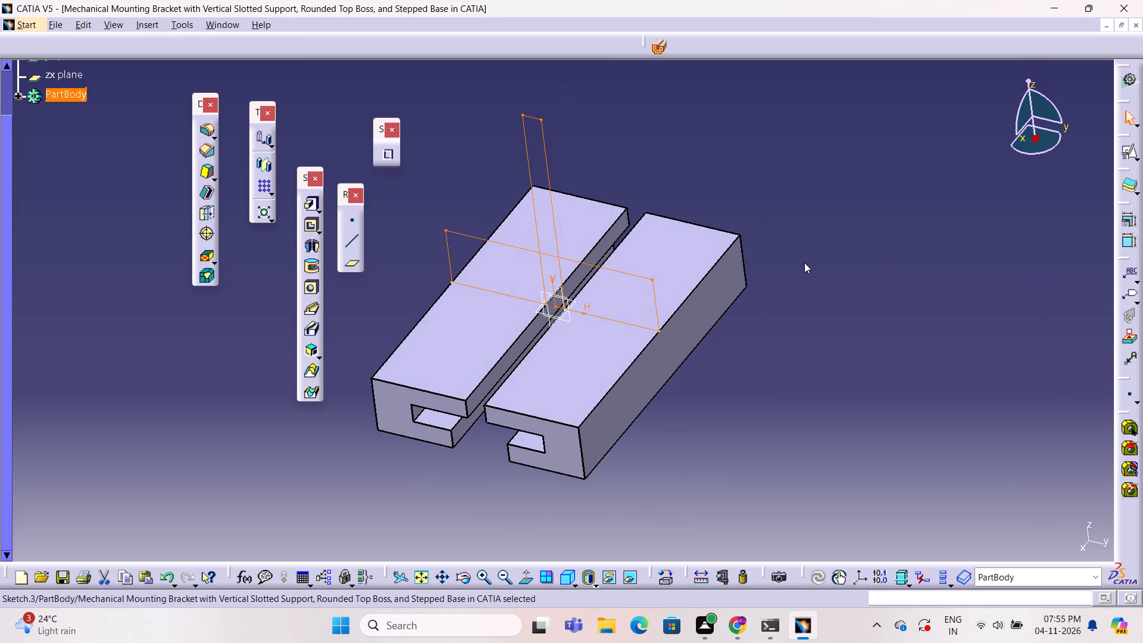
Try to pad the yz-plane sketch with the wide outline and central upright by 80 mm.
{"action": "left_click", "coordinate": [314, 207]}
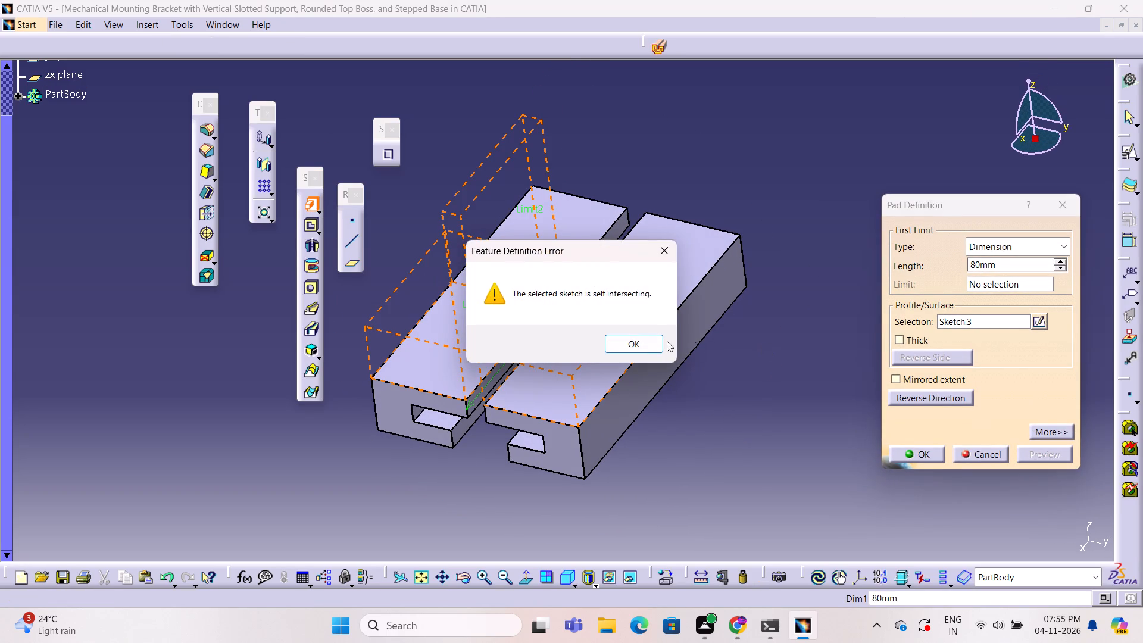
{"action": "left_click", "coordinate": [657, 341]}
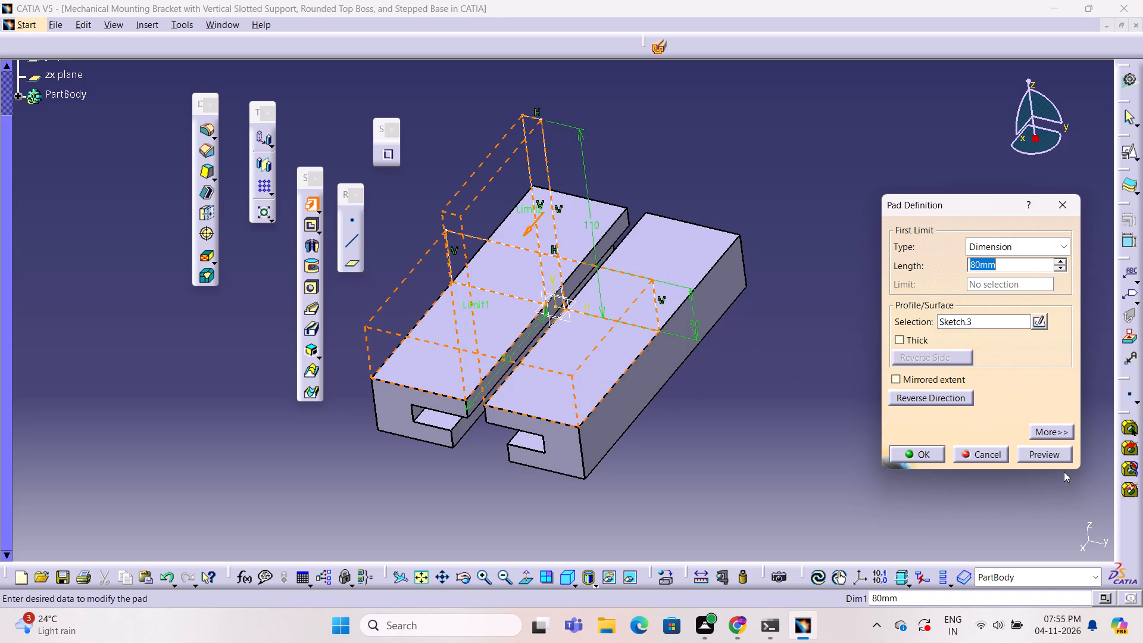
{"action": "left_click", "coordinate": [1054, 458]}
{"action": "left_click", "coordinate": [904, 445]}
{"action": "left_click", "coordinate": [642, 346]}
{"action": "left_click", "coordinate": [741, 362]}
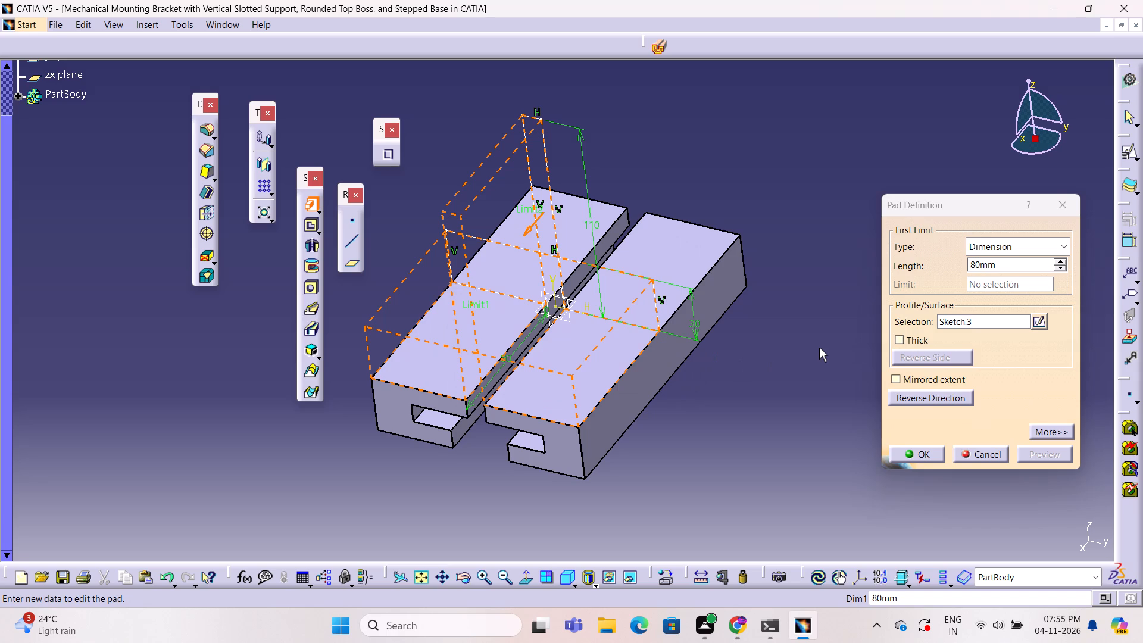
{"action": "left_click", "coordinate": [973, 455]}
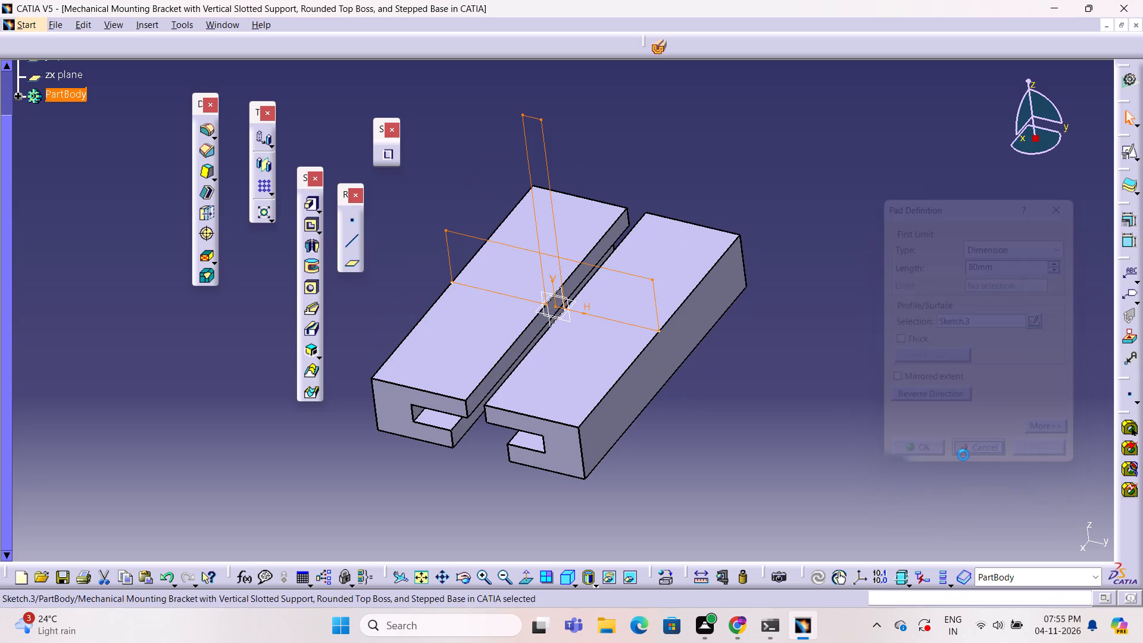
Reopen the yz-plane sketch for editing and delete the central upright's 110 mm height constraint.
{"action": "left_click", "coordinate": [777, 438]}
{"action": "middle_click_drag", "start_coordinate": [767, 383], "coordinate": [797, 399], "text": "ctrl"}
{"action": "right_click", "coordinate": [767, 383], "text": "ctrl"}
{"action": "right_click_drag", "start_coordinate": [767, 383], "coordinate": [797, 399], "text": "ctrl"}
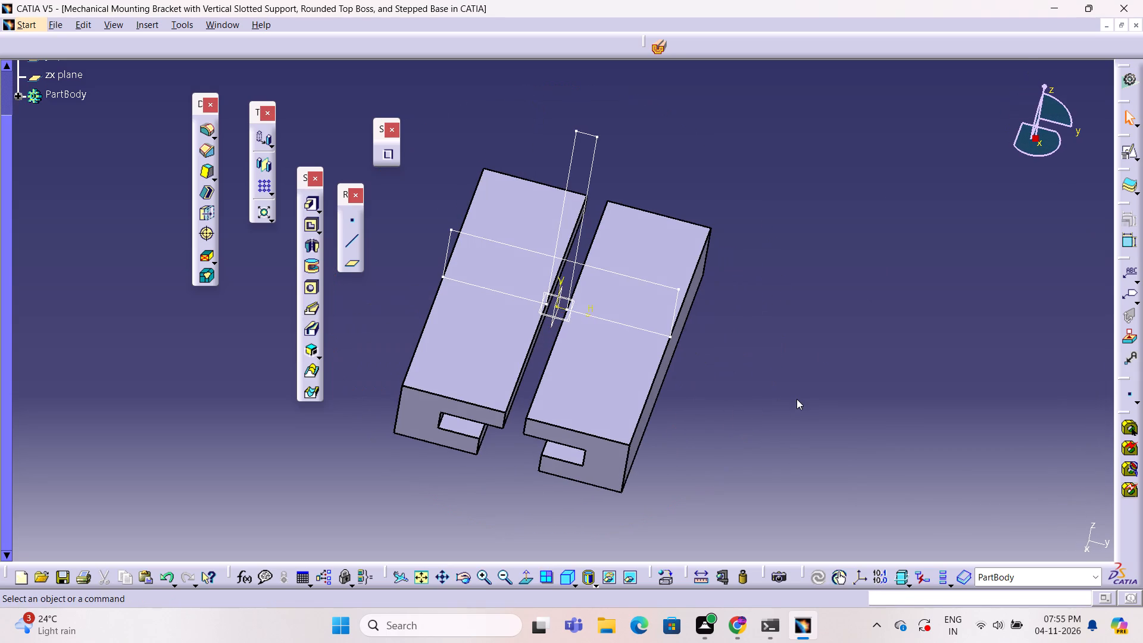
{"action": "left_click", "coordinate": [797, 399]}
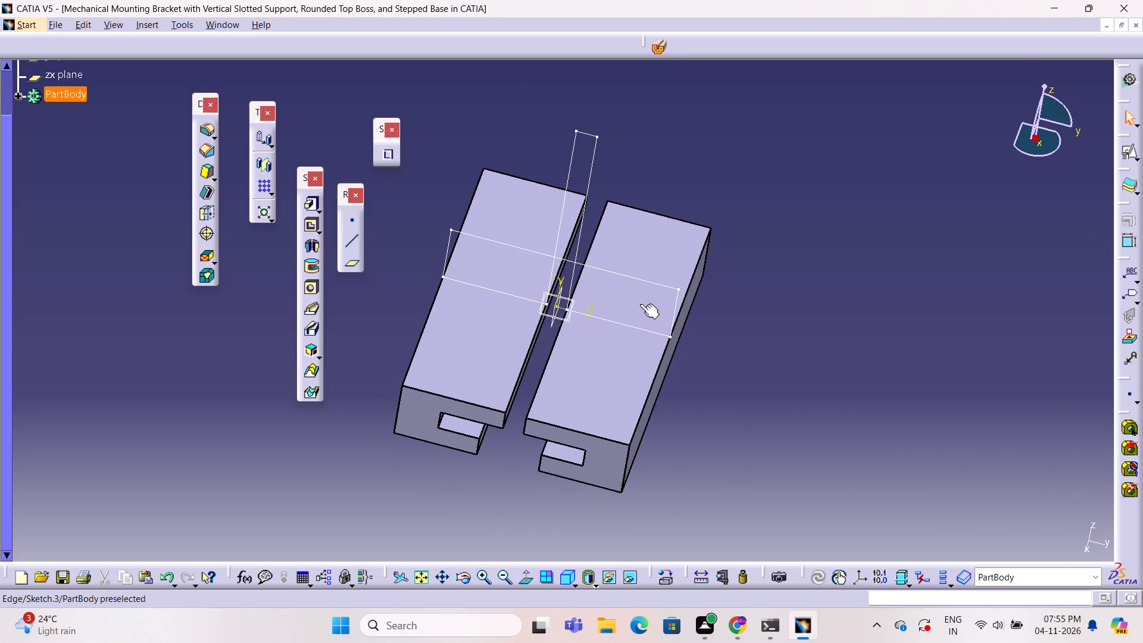
{"action": "double_click", "coordinate": [655, 283]}
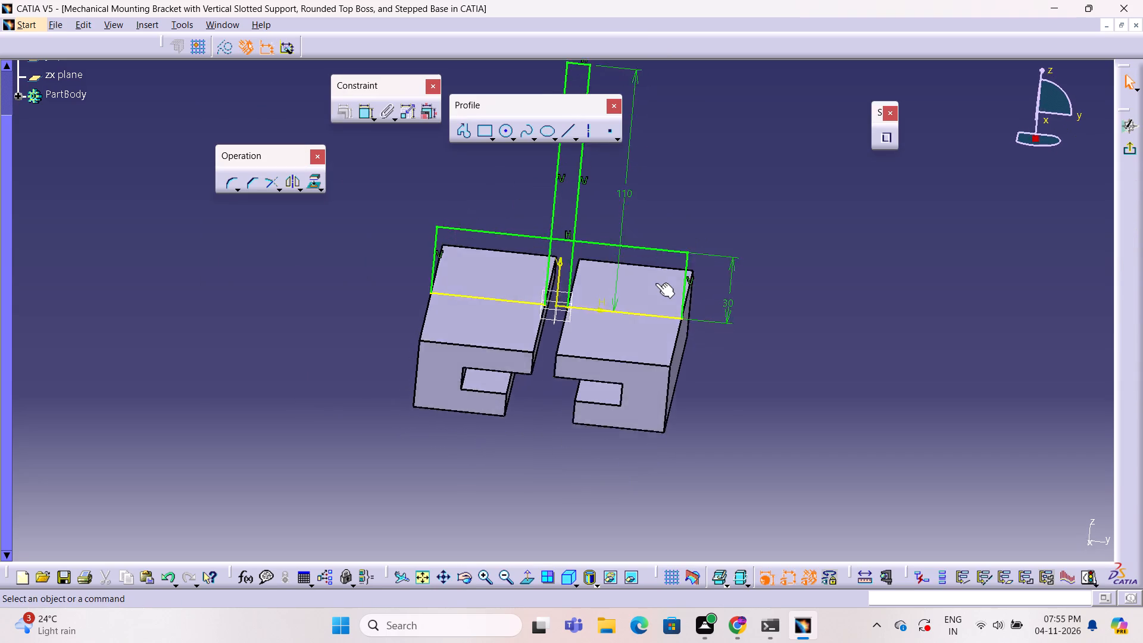
{"action": "left_click", "coordinate": [715, 335]}
{"action": "left_click", "coordinate": [610, 189]}
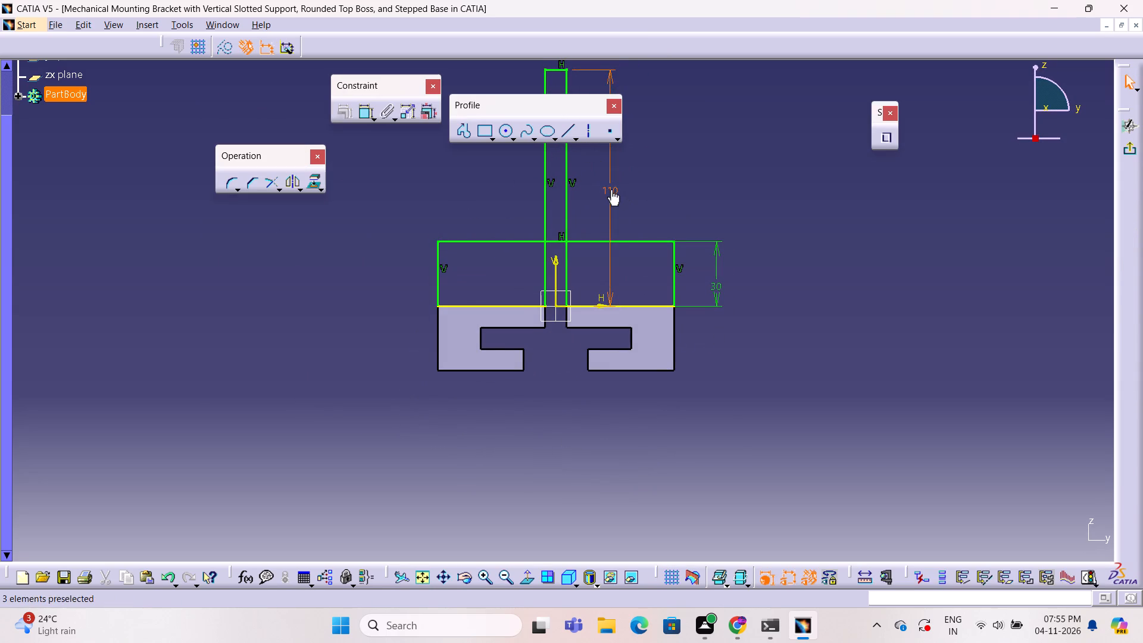
{"action": "left_click", "coordinate": [651, 186]}
{"action": "left_click", "coordinate": [614, 188]}
{"action": "key", "text": "Delete"}
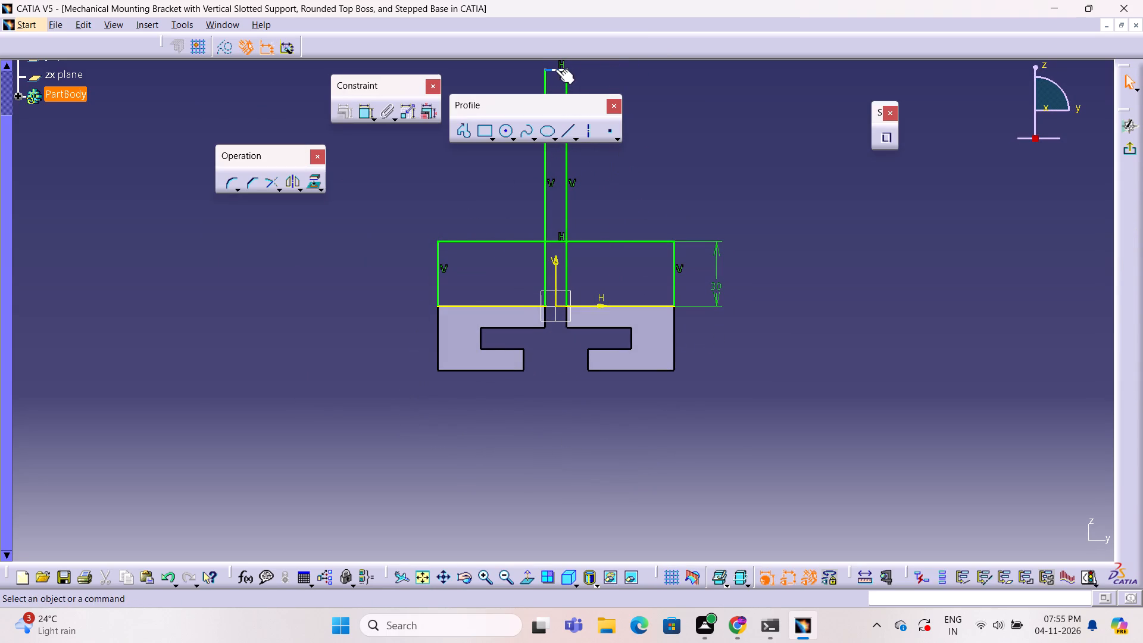
Lower the central upright's top line inside the wide outline, dimension it about 20.5 mm above the base edge, and exit the sketch.
{"action": "left_click_drag", "start_coordinate": [555, 69], "coordinate": [574, 261]}
{"action": "left_click", "coordinate": [866, 199]}
{"action": "left_click", "coordinate": [364, 111]}
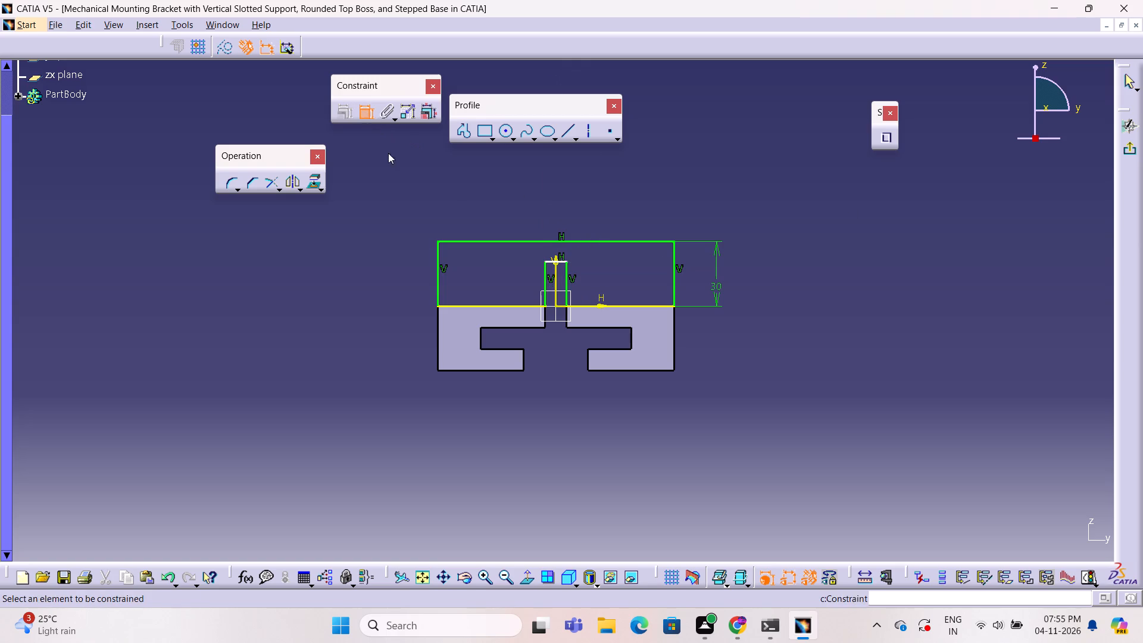
{"action": "left_click", "coordinate": [563, 261]}
{"action": "left_click", "coordinate": [595, 306]}
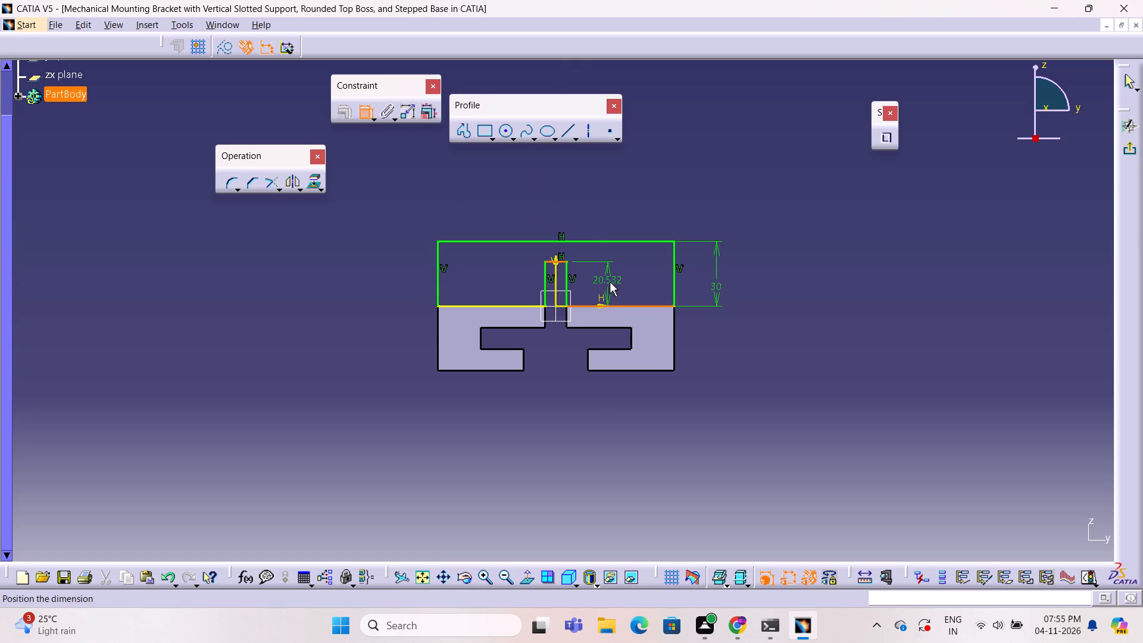
{"action": "left_click", "coordinate": [610, 282]}
{"action": "left_click", "coordinate": [868, 273]}
{"action": "left_click", "coordinate": [1126, 146]}
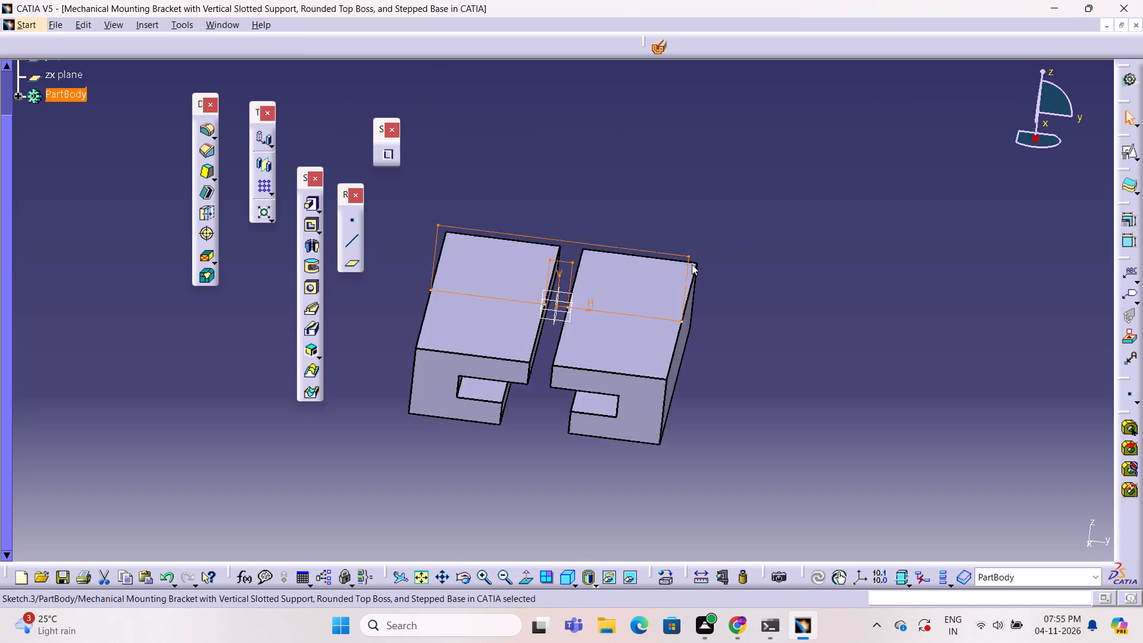
Pad the revised yz-plane sketch with mirrored extent and a length of 40/2 mm per side.
{"action": "left_click", "coordinate": [311, 212]}
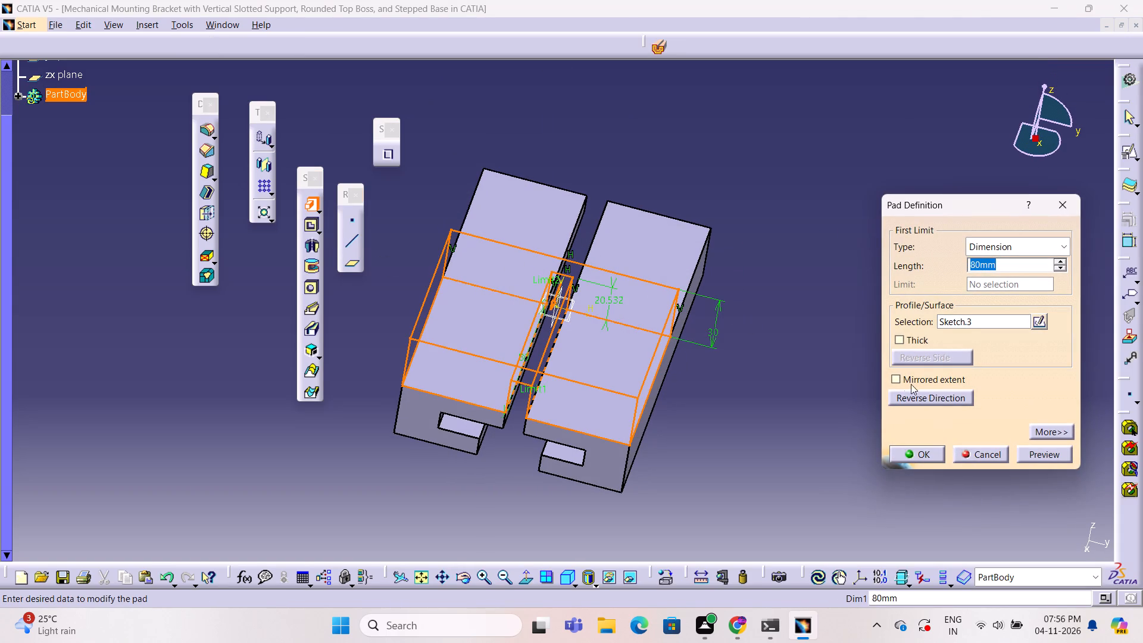
{"action": "left_click", "coordinate": [894, 376]}
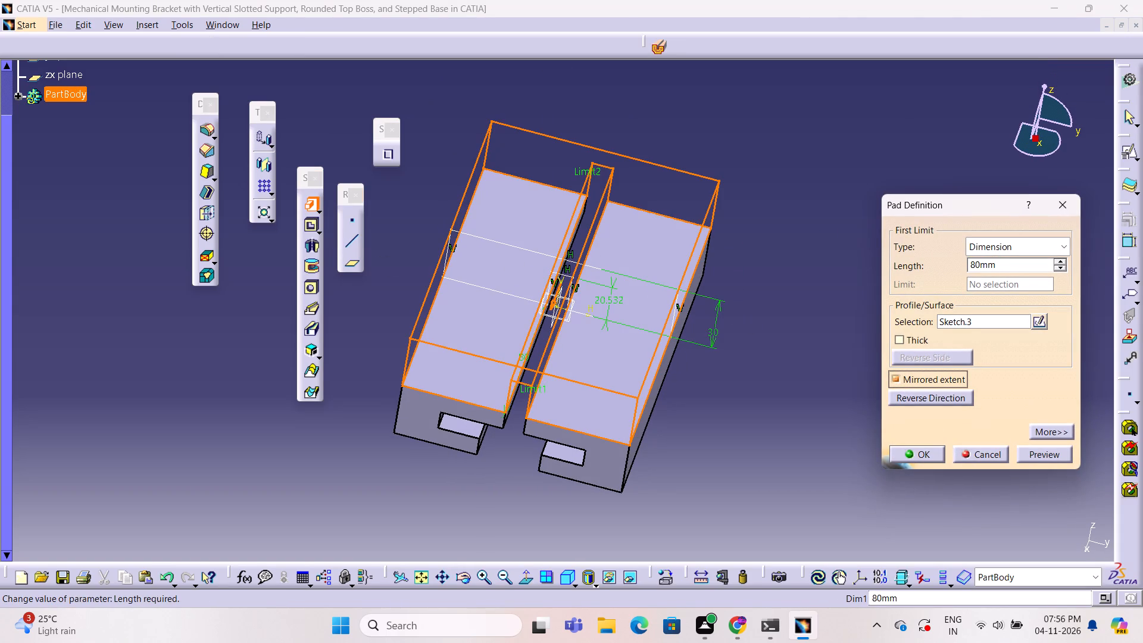
{"action": "double_click", "coordinate": [1019, 264]}
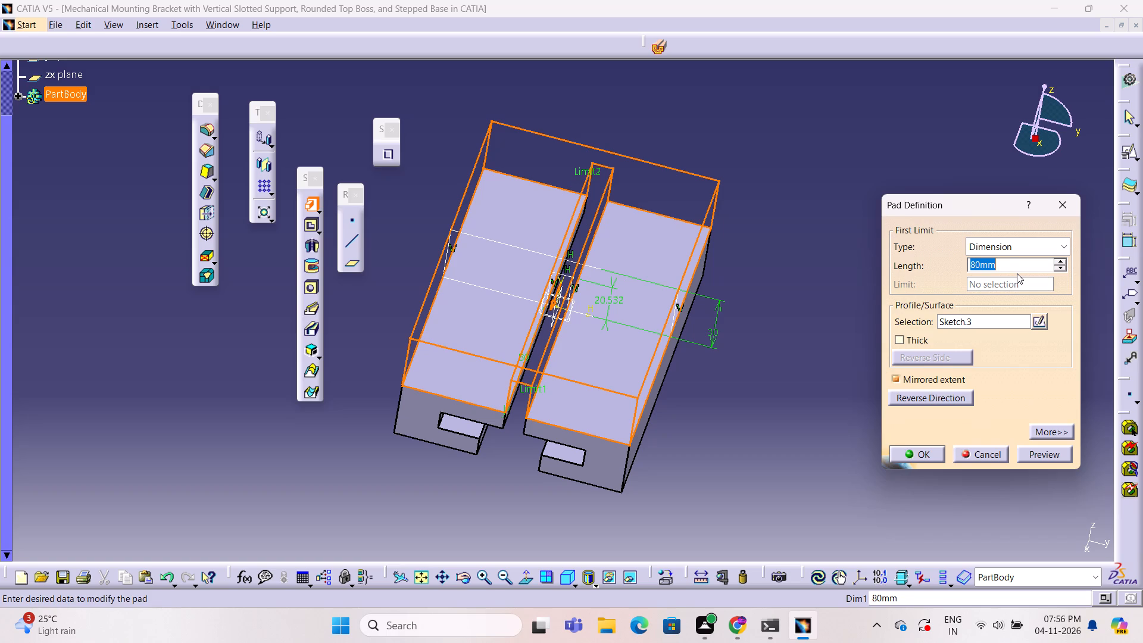
{"action": "key", "text": "4"}
{"action": "type", "text": "0/"}
{"action": "key", "text": "2"}
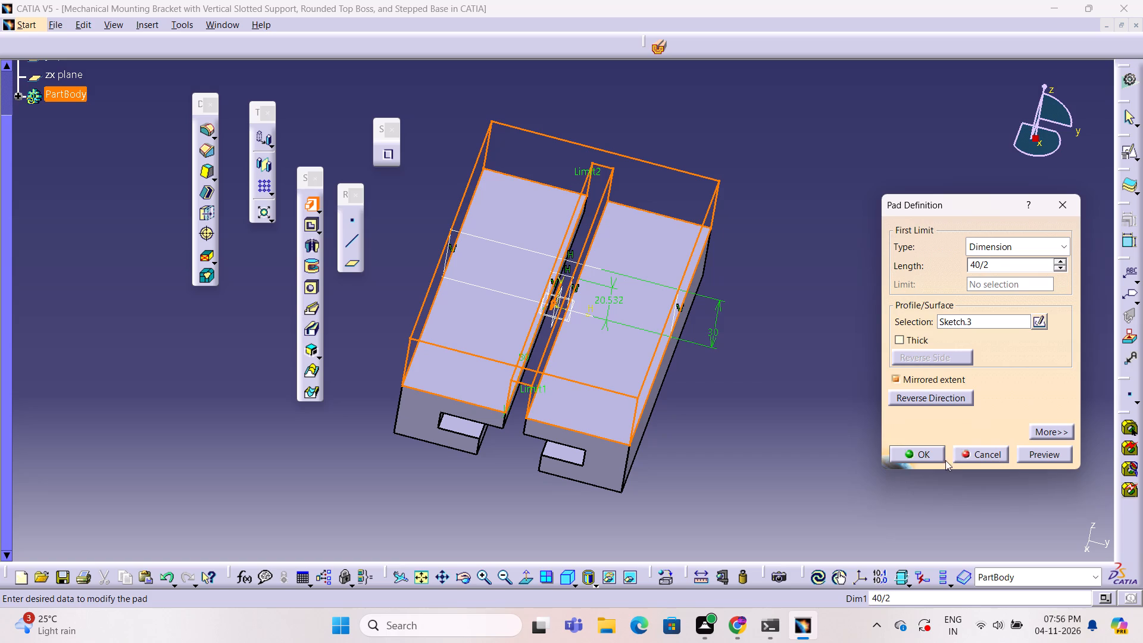
{"action": "left_click", "coordinate": [918, 458]}
{"action": "left_click", "coordinate": [838, 433]}
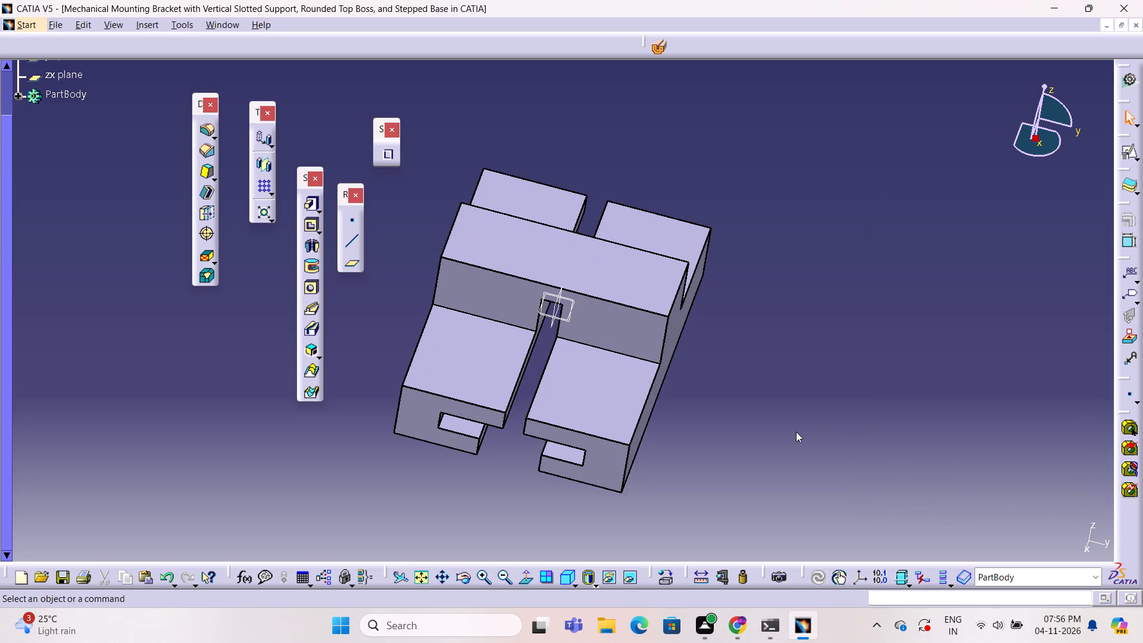
Examine the new cross block and its central slot on the base from several directions.
{"action": "middle_click_drag", "start_coordinate": [800, 424], "coordinate": [683, 391], "text": "ctrl"}
{"action": "right_click_drag", "start_coordinate": [782, 426], "coordinate": [683, 391], "text": "ctrl"}
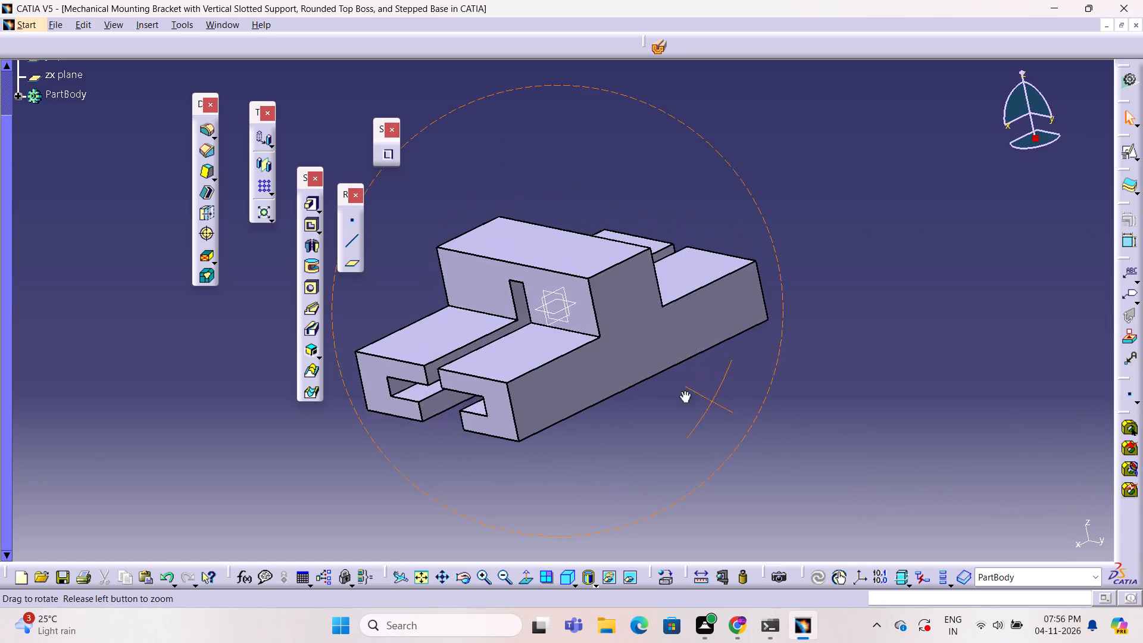
{"action": "middle_click_drag", "start_coordinate": [683, 391], "coordinate": [716, 397], "text": "ctrl"}
{"action": "right_click_drag", "start_coordinate": [683, 391], "coordinate": [716, 397], "text": "ctrl"}
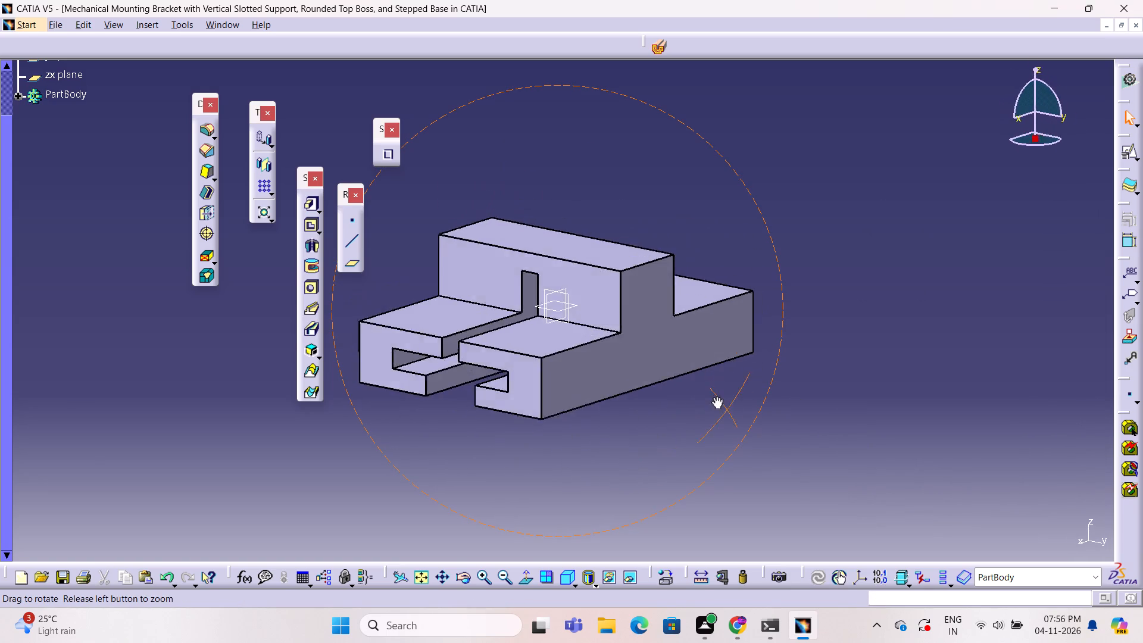
{"action": "right_click_drag", "start_coordinate": [716, 397], "coordinate": [769, 363], "text": "ctrl"}
{"action": "middle_click_drag", "start_coordinate": [716, 397], "coordinate": [769, 363], "text": "ctrl"}
{"action": "middle_click_drag", "start_coordinate": [769, 363], "coordinate": [769, 369], "text": "ctrl"}
{"action": "right_click_drag", "start_coordinate": [769, 363], "coordinate": [769, 369], "text": "ctrl"}
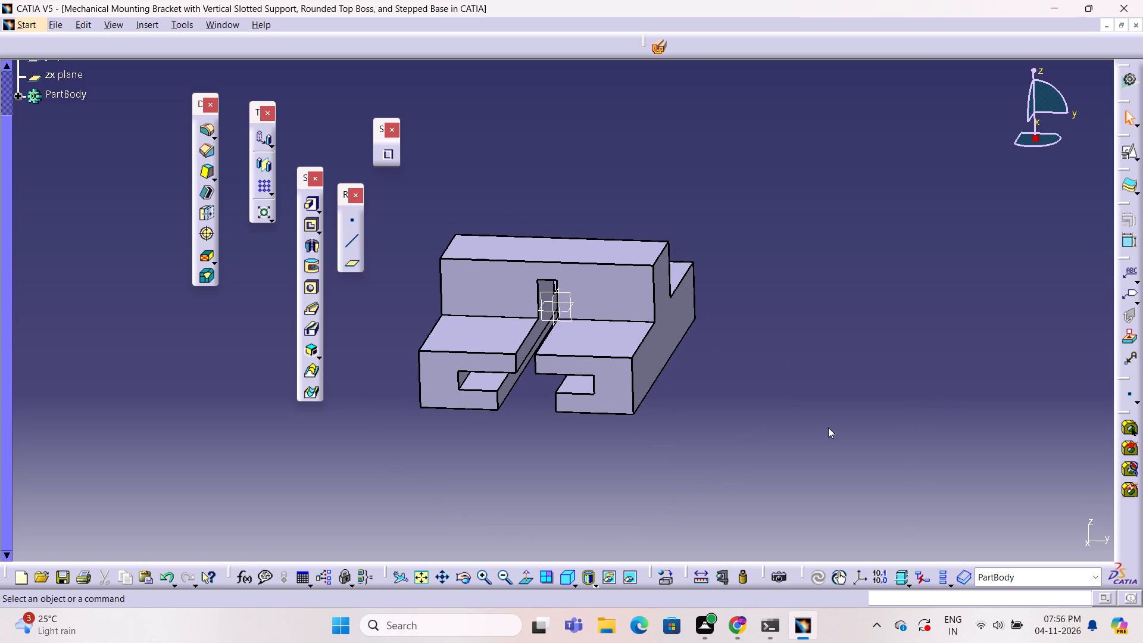
{"action": "middle_click_drag", "start_coordinate": [828, 427], "coordinate": [811, 436]}
{"action": "right_click_drag", "start_coordinate": [828, 427], "coordinate": [811, 436]}
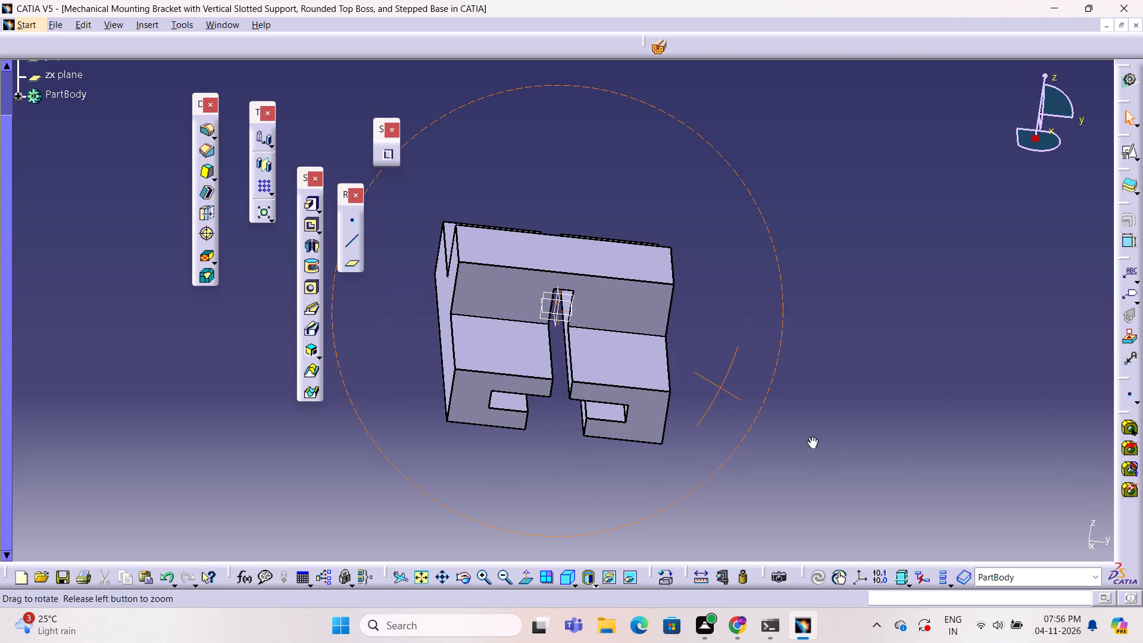
{"action": "middle_click_drag", "start_coordinate": [811, 436], "coordinate": [676, 410]}
{"action": "right_click_drag", "start_coordinate": [811, 436], "coordinate": [676, 410]}
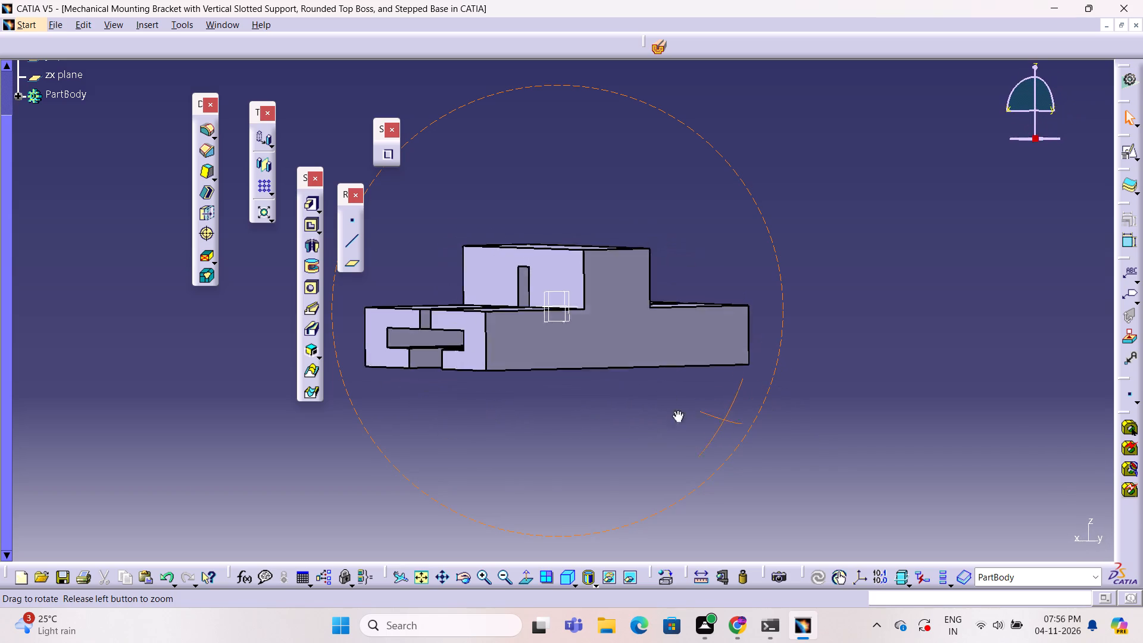
{"action": "middle_click_drag", "start_coordinate": [676, 410], "coordinate": [694, 431]}
{"action": "right_click_drag", "start_coordinate": [676, 410], "coordinate": [694, 431]}
{"action": "right_click", "coordinate": [694, 431]}
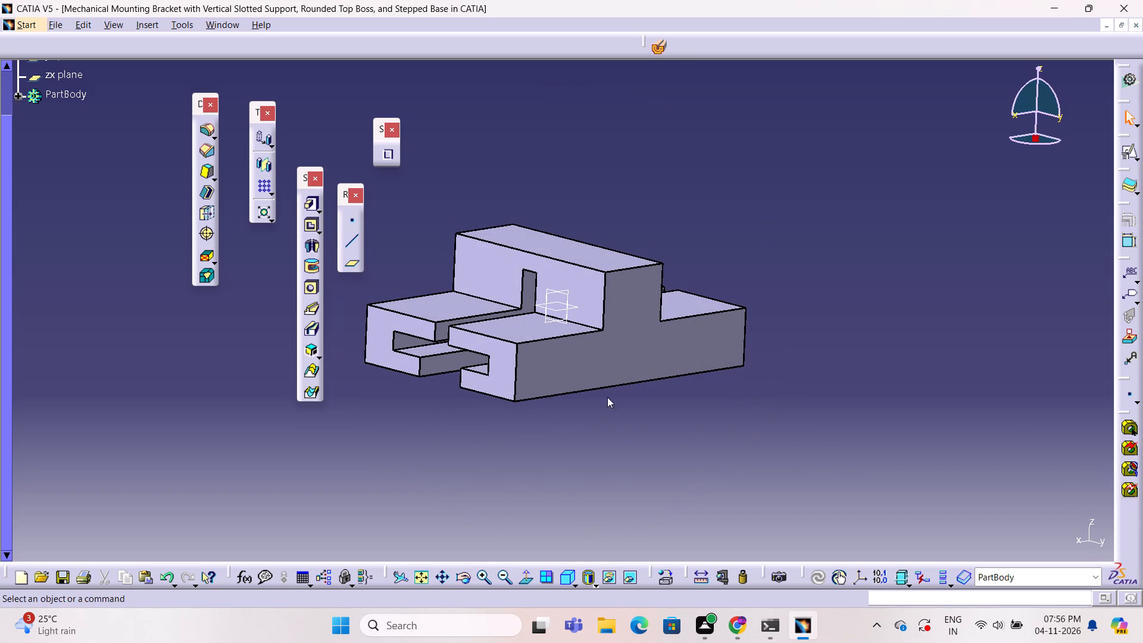
{"action": "middle_click_drag", "start_coordinate": [787, 351], "coordinate": [805, 301]}
{"action": "right_click_drag", "start_coordinate": [787, 351], "coordinate": [805, 301]}
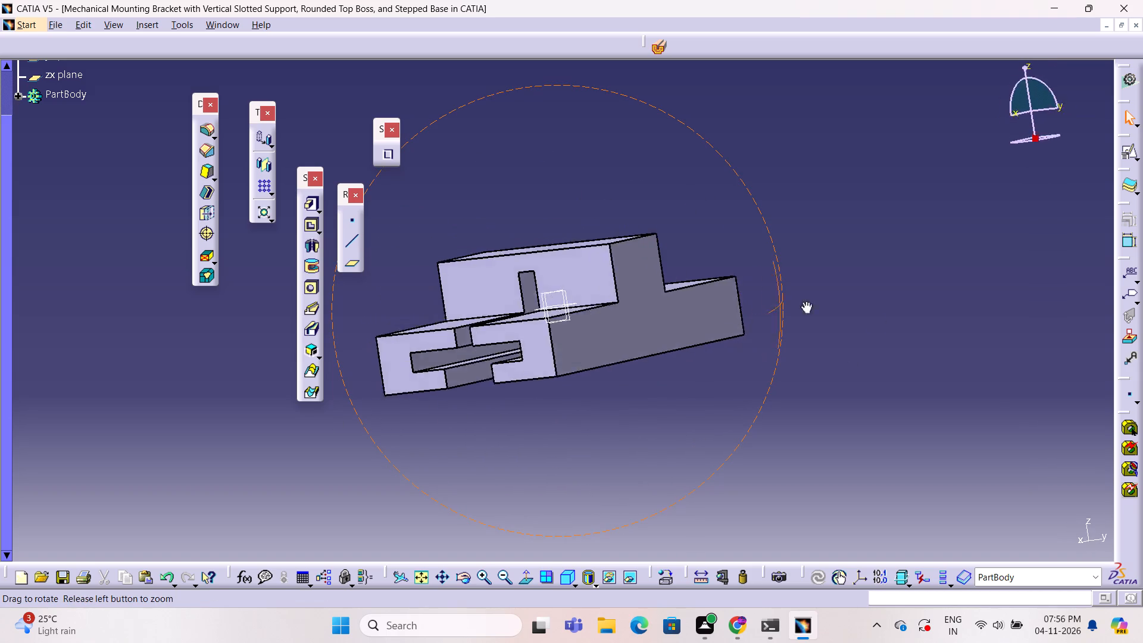
{"action": "middle_click_drag", "start_coordinate": [805, 301], "coordinate": [851, 285]}
{"action": "right_click_drag", "start_coordinate": [805, 301], "coordinate": [851, 285]}
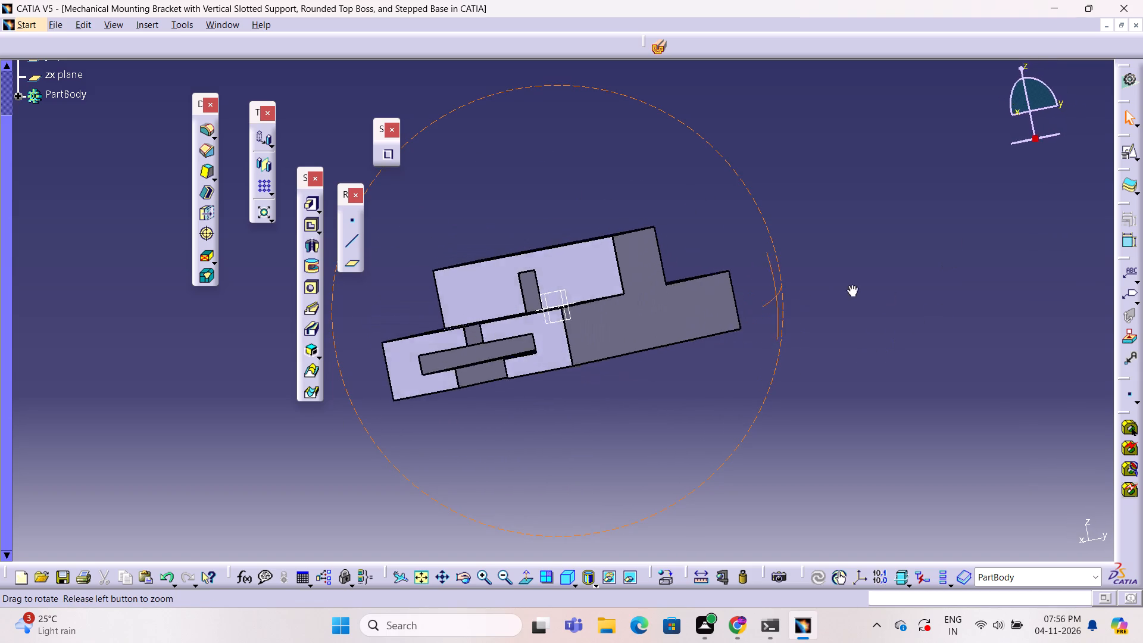
{"action": "middle_click_drag", "start_coordinate": [851, 285], "coordinate": [904, 302]}
{"action": "right_click_drag", "start_coordinate": [851, 285], "coordinate": [904, 302]}
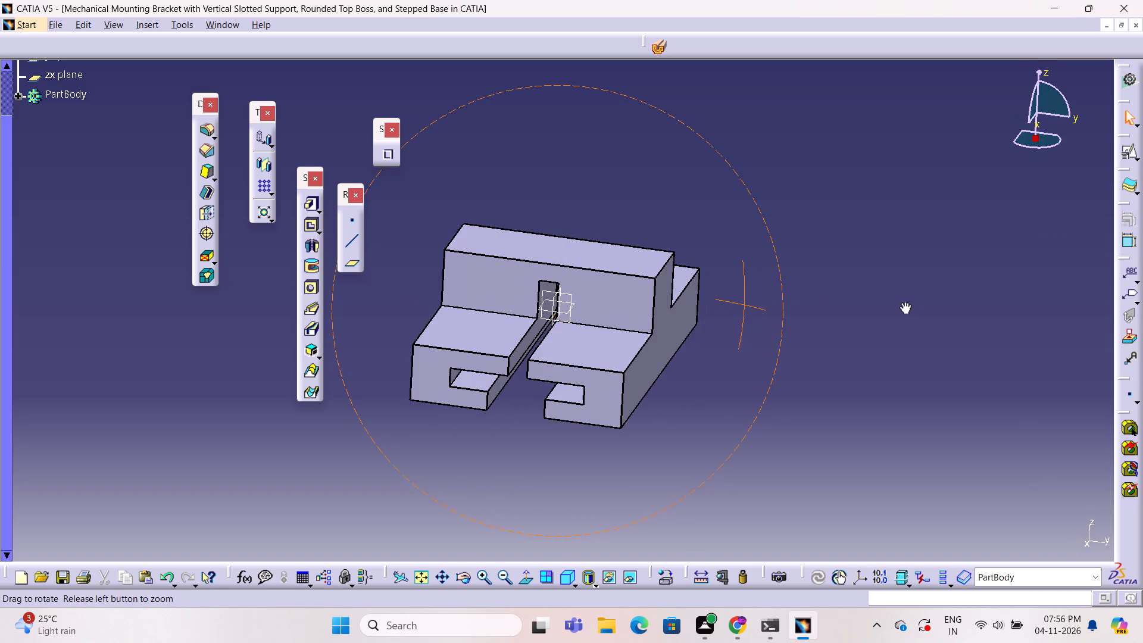
{"action": "middle_click_drag", "start_coordinate": [904, 302], "coordinate": [530, 324]}
{"action": "right_click_drag", "start_coordinate": [904, 302], "coordinate": [530, 324]}
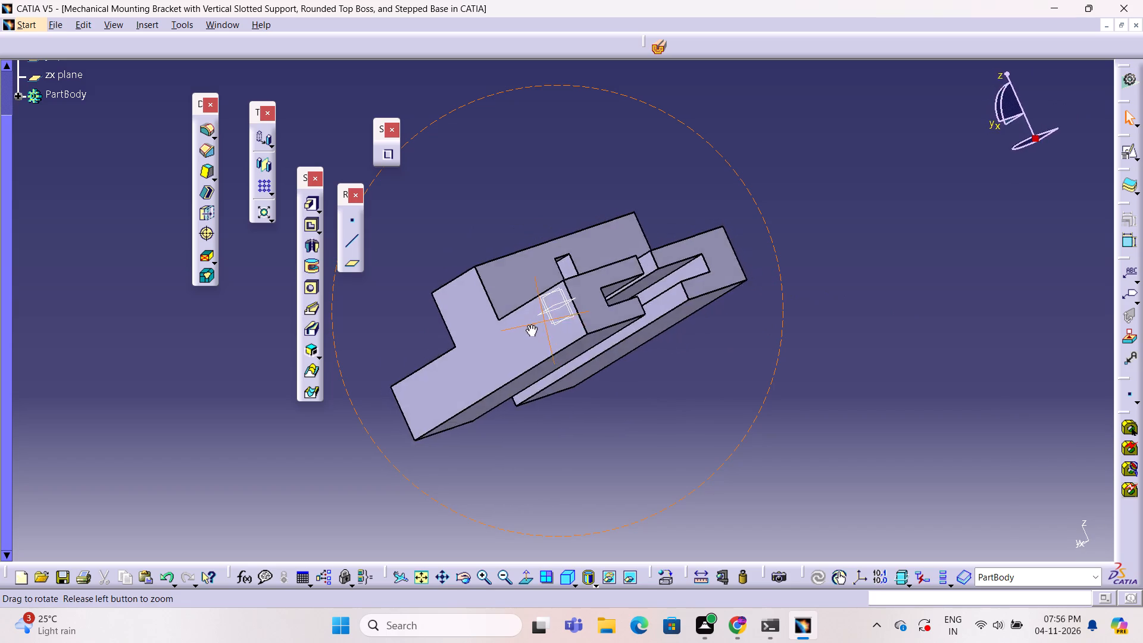
{"action": "middle_click_drag", "start_coordinate": [530, 324], "coordinate": [851, 321]}
{"action": "right_click_drag", "start_coordinate": [530, 324], "coordinate": [851, 321]}
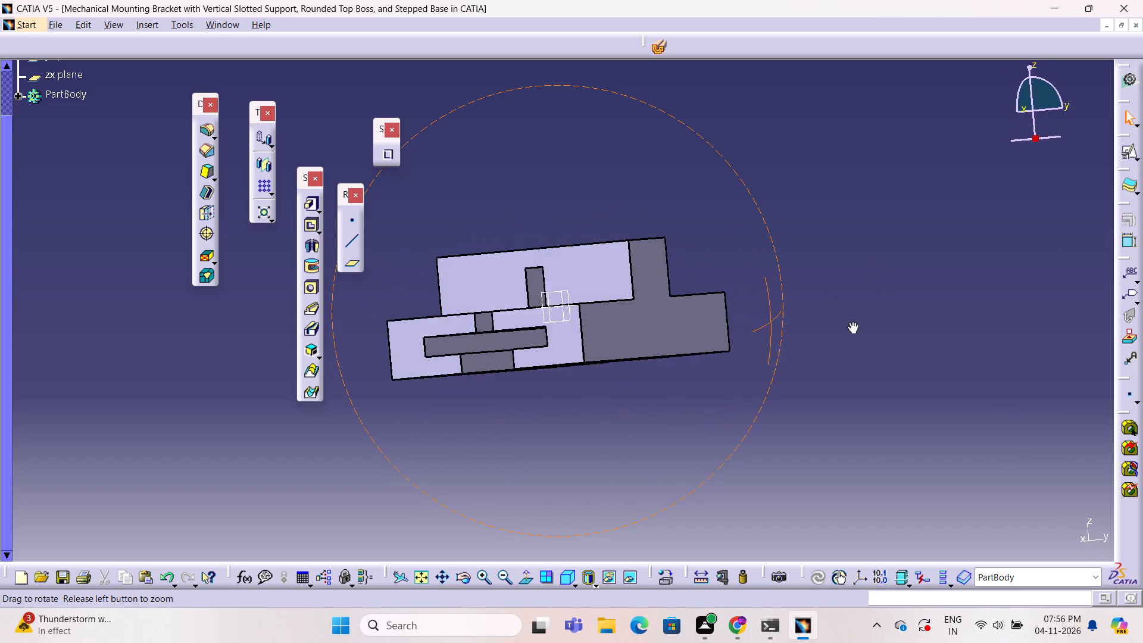
{"action": "middle_click_drag", "start_coordinate": [851, 321], "coordinate": [863, 318]}
{"action": "right_click_drag", "start_coordinate": [851, 321], "coordinate": [863, 318]}
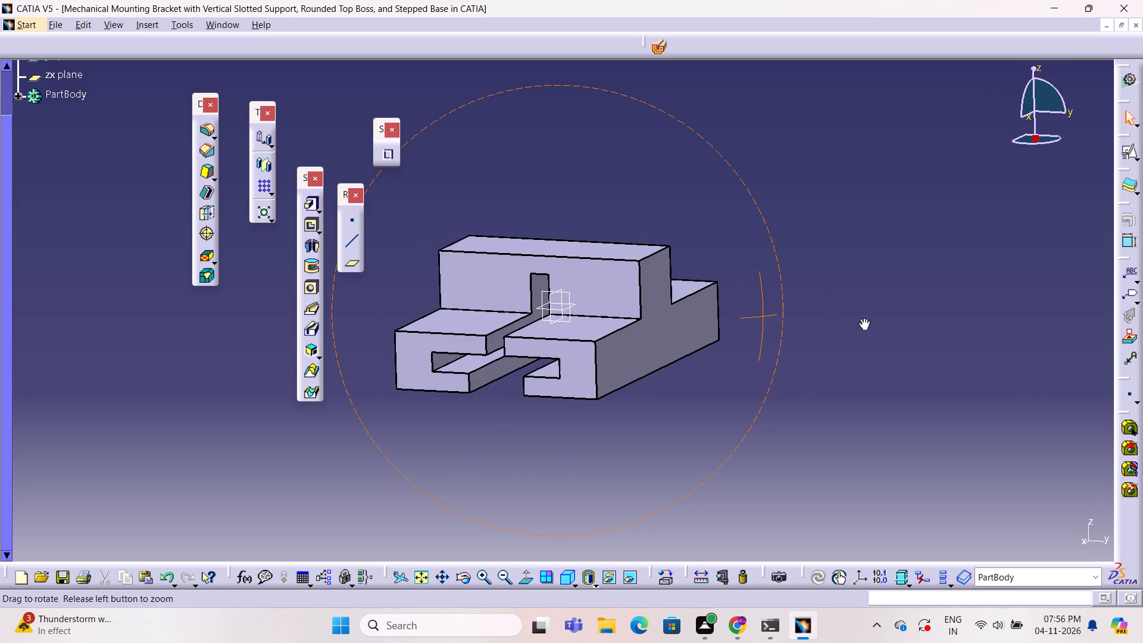
{"action": "middle_click_drag", "start_coordinate": [863, 318], "coordinate": [864, 326]}
{"action": "right_click_drag", "start_coordinate": [863, 318], "coordinate": [864, 327]}
{"action": "right_click", "coordinate": [864, 326]}
{"action": "right_click", "coordinate": [864, 320]}
{"action": "left_click", "coordinate": [823, 266]}
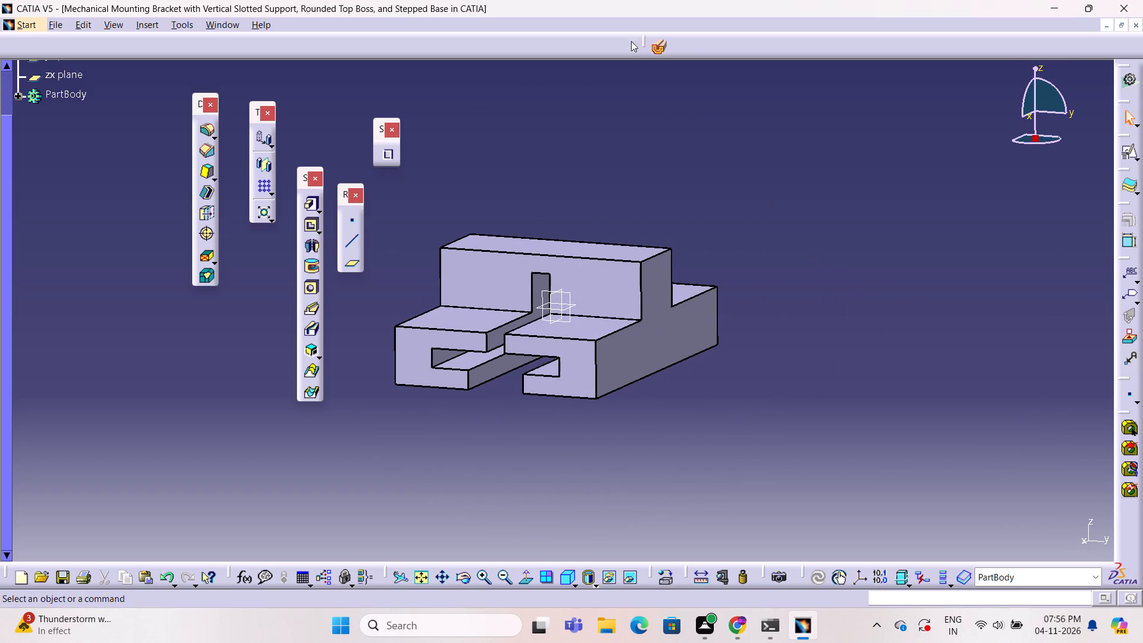
Start Dynamic Sectioning and examine the part cut through the yz plane and the zx plane.
{"action": "left_click", "coordinate": [660, 46]}
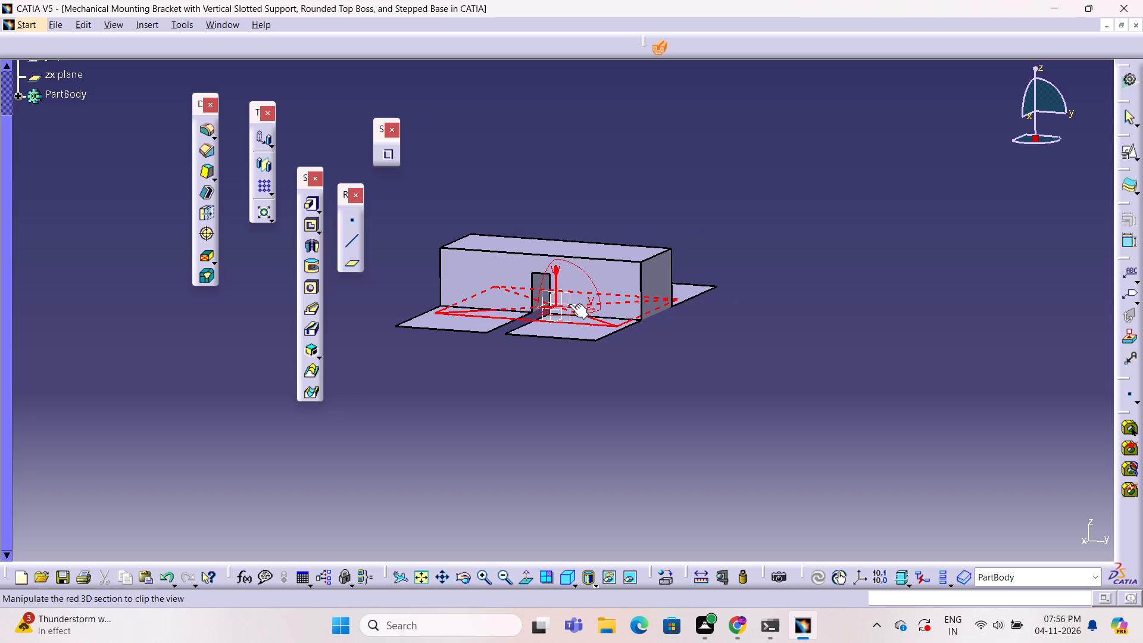
{"action": "left_click", "coordinate": [570, 297]}
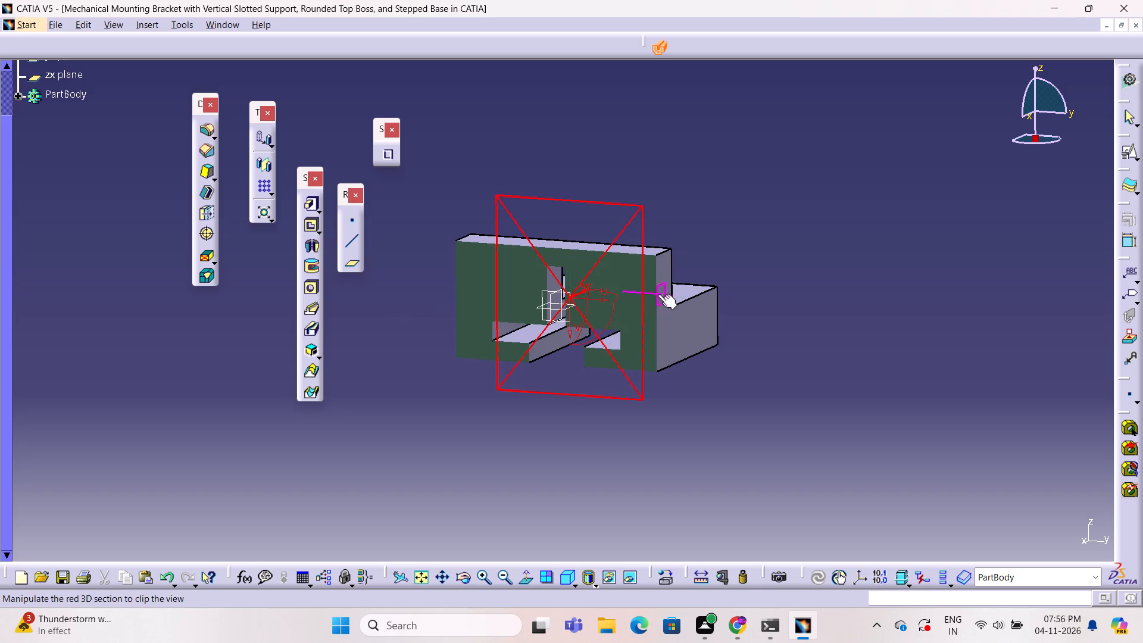
{"action": "left_click", "coordinate": [548, 297]}
{"action": "middle_click_drag", "start_coordinate": [652, 290], "coordinate": [471, 335]}
{"action": "right_click_drag", "start_coordinate": [653, 290], "coordinate": [471, 335]}
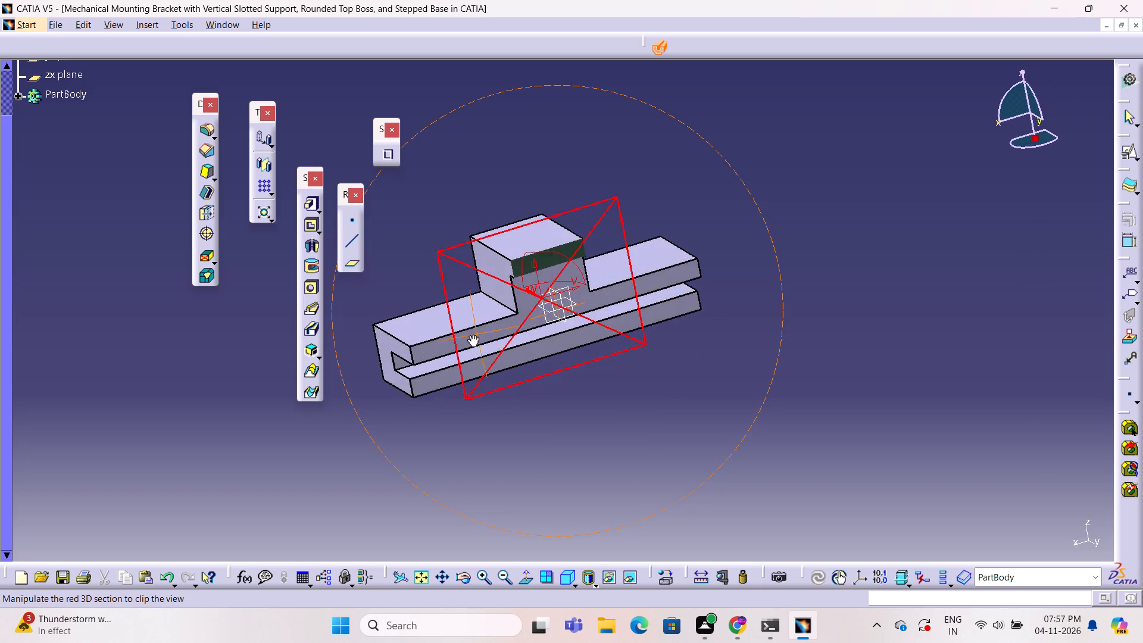
{"action": "right_click_drag", "start_coordinate": [471, 335], "coordinate": [605, 339]}
{"action": "middle_click_drag", "start_coordinate": [471, 335], "coordinate": [605, 339]}
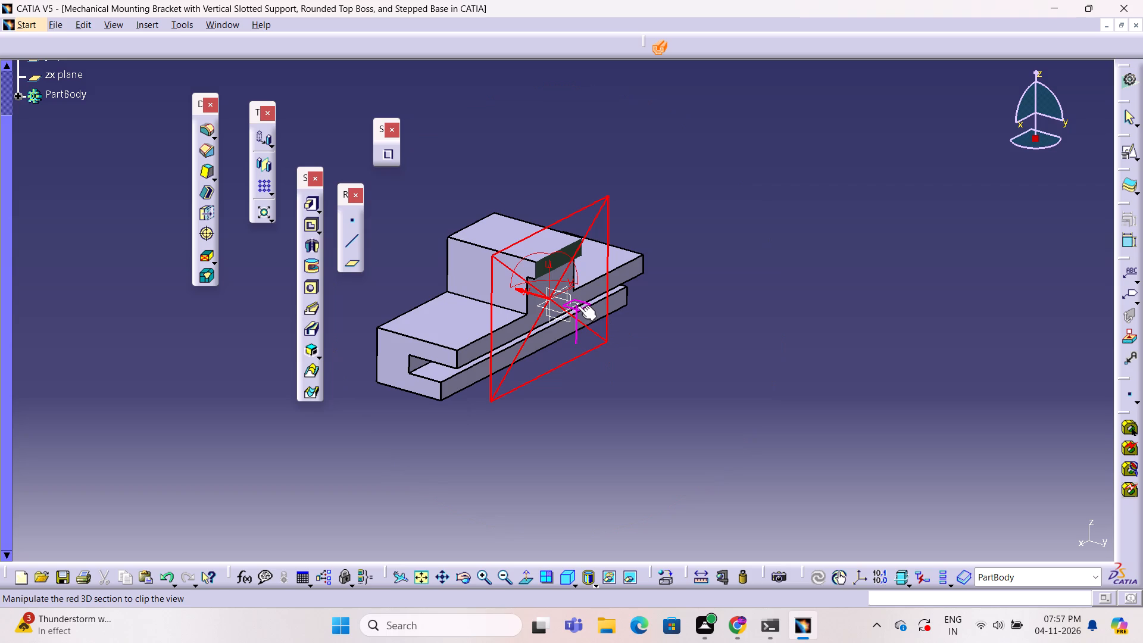
Examine the horizontal xy-plane section through the cross block and base, comparing it with the zx-plane section.
{"action": "left_click", "coordinate": [576, 304]}
{"action": "middle_click_drag", "start_coordinate": [811, 286], "coordinate": [811, 287]}
{"action": "right_click_drag", "start_coordinate": [811, 286], "coordinate": [811, 287]}
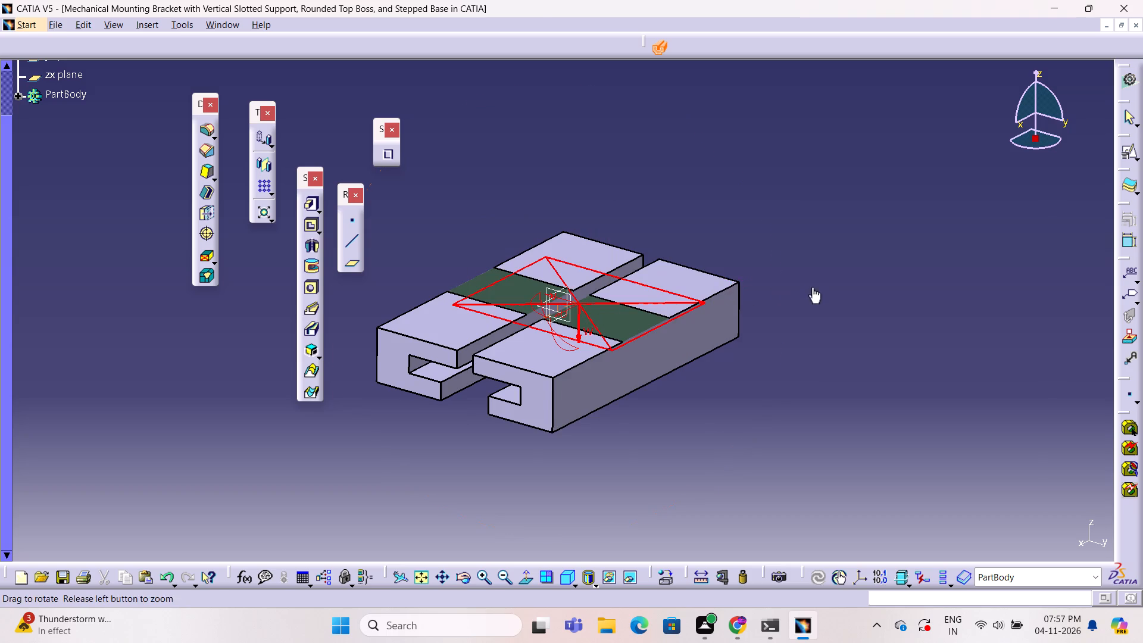
{"action": "middle_click_drag", "start_coordinate": [811, 287], "coordinate": [789, 305]}
{"action": "right_click_drag", "start_coordinate": [811, 287], "coordinate": [789, 305]}
{"action": "scroll", "coordinate": [598, 383], "scroll_direction": "down", "scroll_amount": 1}
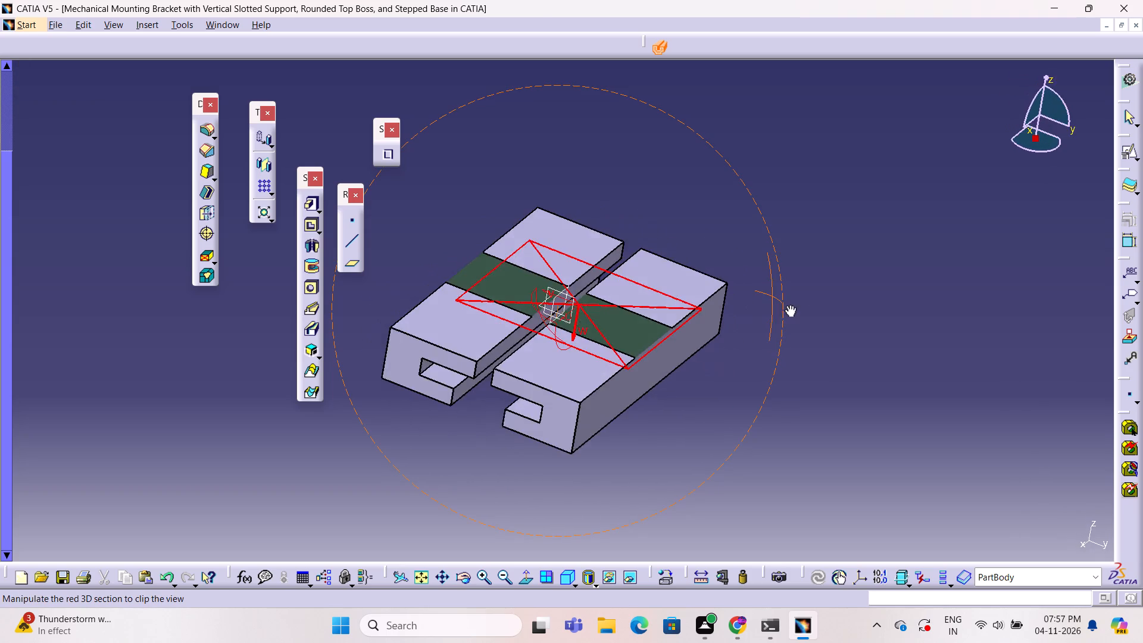
{"action": "middle_click_drag", "start_coordinate": [789, 305], "coordinate": [772, 318]}
{"action": "right_click_drag", "start_coordinate": [789, 305], "coordinate": [772, 318]}
{"action": "right_click", "coordinate": [772, 318]}
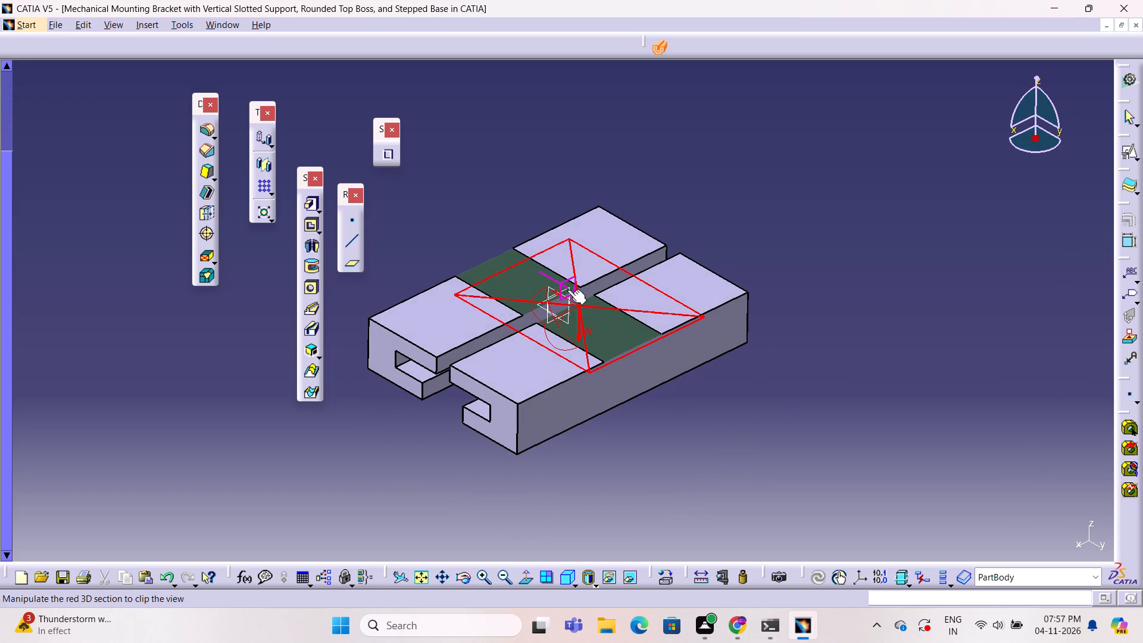
{"action": "left_click", "coordinate": [567, 287]}
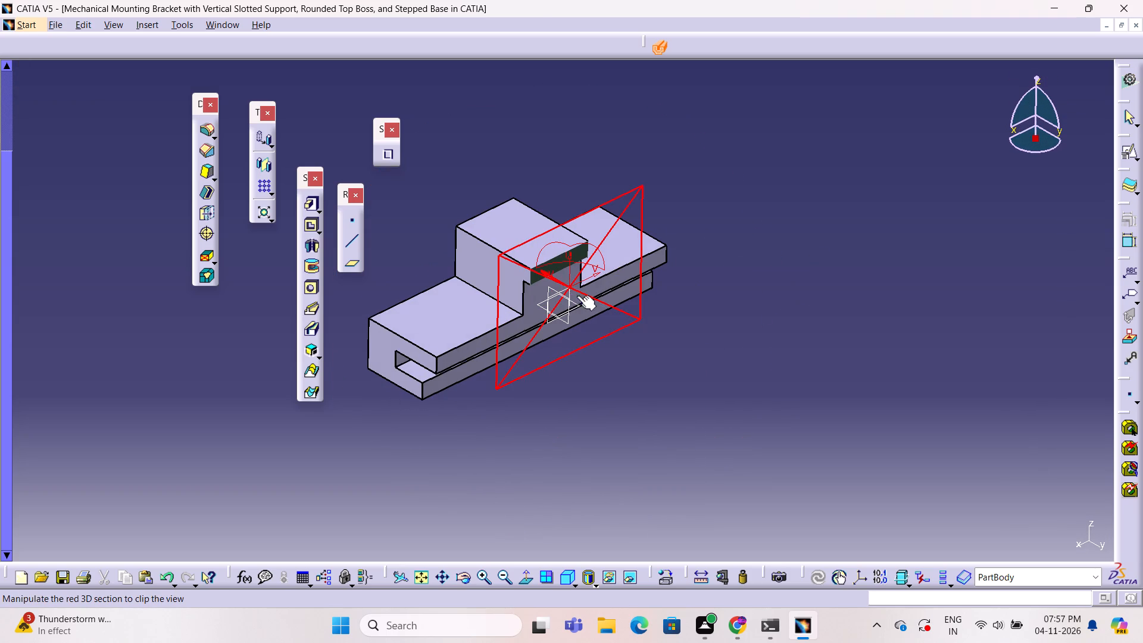
{"action": "left_click", "coordinate": [542, 301]}
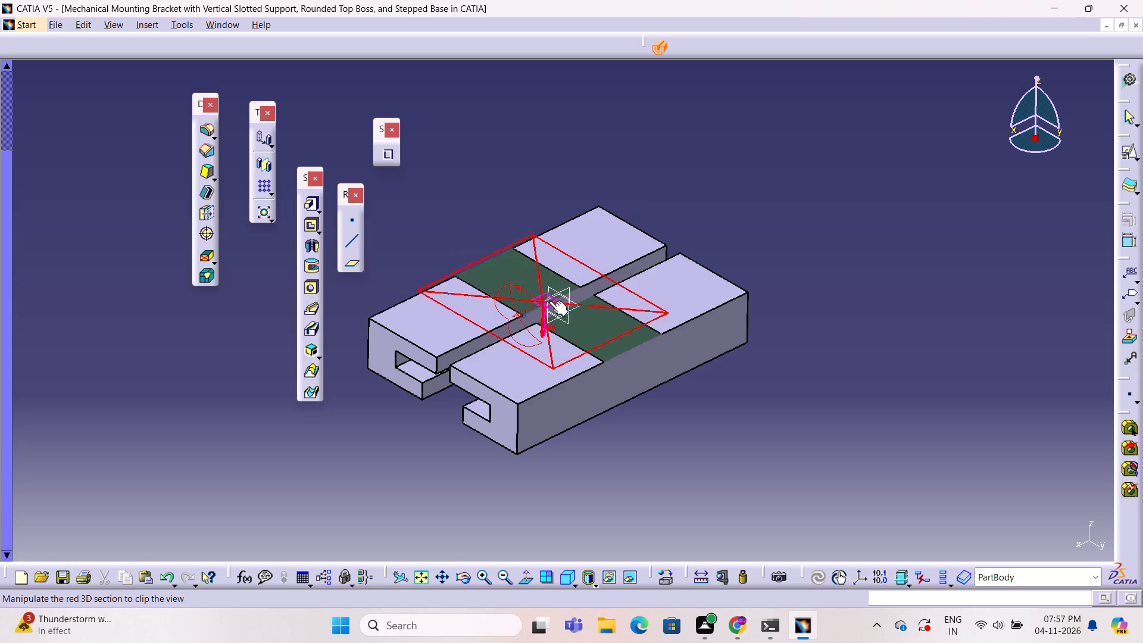
{"action": "middle_click_drag", "start_coordinate": [770, 265], "coordinate": [736, 301]}
{"action": "right_click_drag", "start_coordinate": [770, 265], "coordinate": [751, 301]}
{"action": "middle_click_drag", "start_coordinate": [736, 301], "coordinate": [751, 301]}
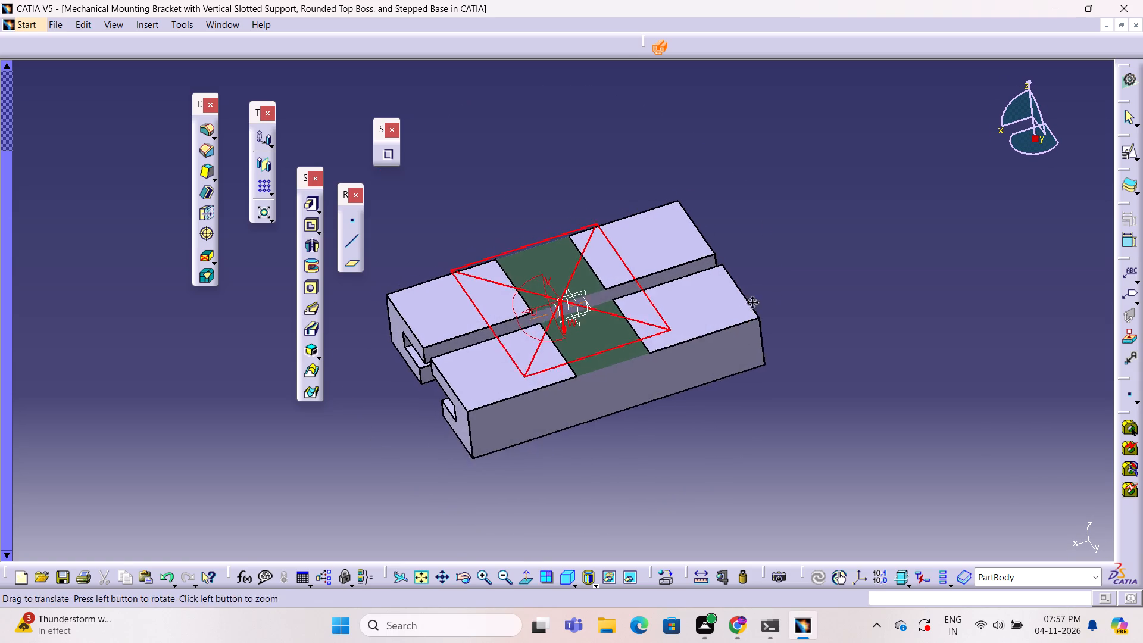
{"action": "middle_click_drag", "start_coordinate": [751, 301], "coordinate": [758, 282]}
{"action": "right_click_drag", "start_coordinate": [751, 301], "coordinate": [758, 282]}
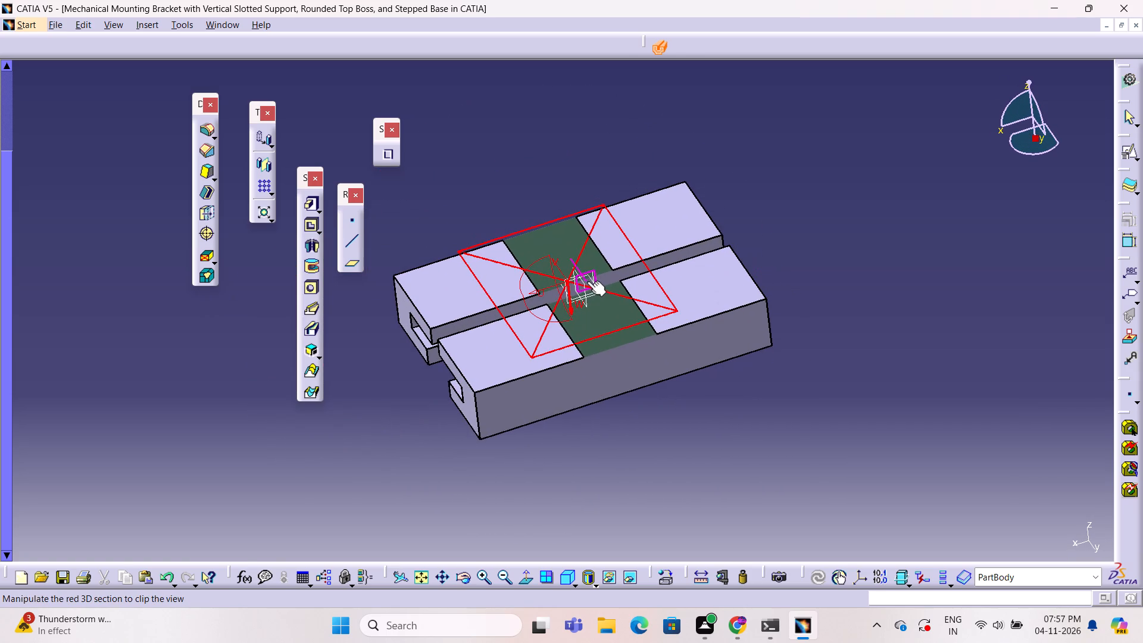
Section the part through the yz plane and then the zx plane, examining the central slot from several directions.
{"action": "left_click", "coordinate": [579, 282]}
{"action": "middle_click_drag", "start_coordinate": [504, 326], "coordinate": [627, 289]}
{"action": "right_click_drag", "start_coordinate": [504, 326], "coordinate": [627, 289]}
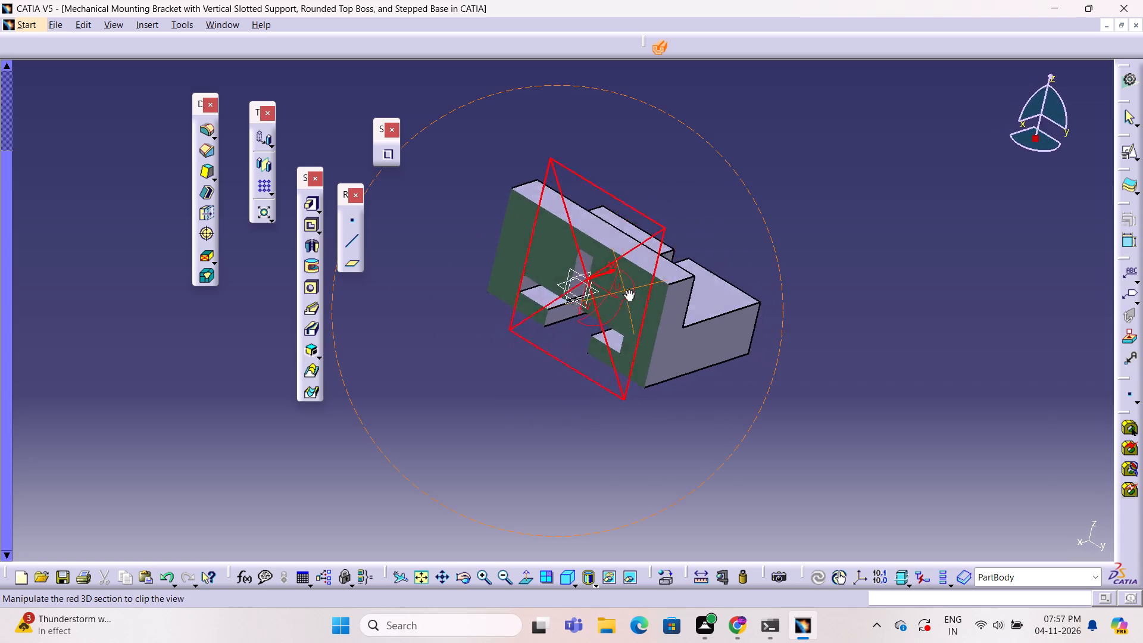
{"action": "middle_click_drag", "start_coordinate": [627, 289], "coordinate": [728, 288]}
{"action": "right_click_drag", "start_coordinate": [627, 289], "coordinate": [775, 265]}
{"action": "middle_click_drag", "start_coordinate": [729, 288], "coordinate": [775, 265]}
{"action": "right_click", "coordinate": [775, 265]}
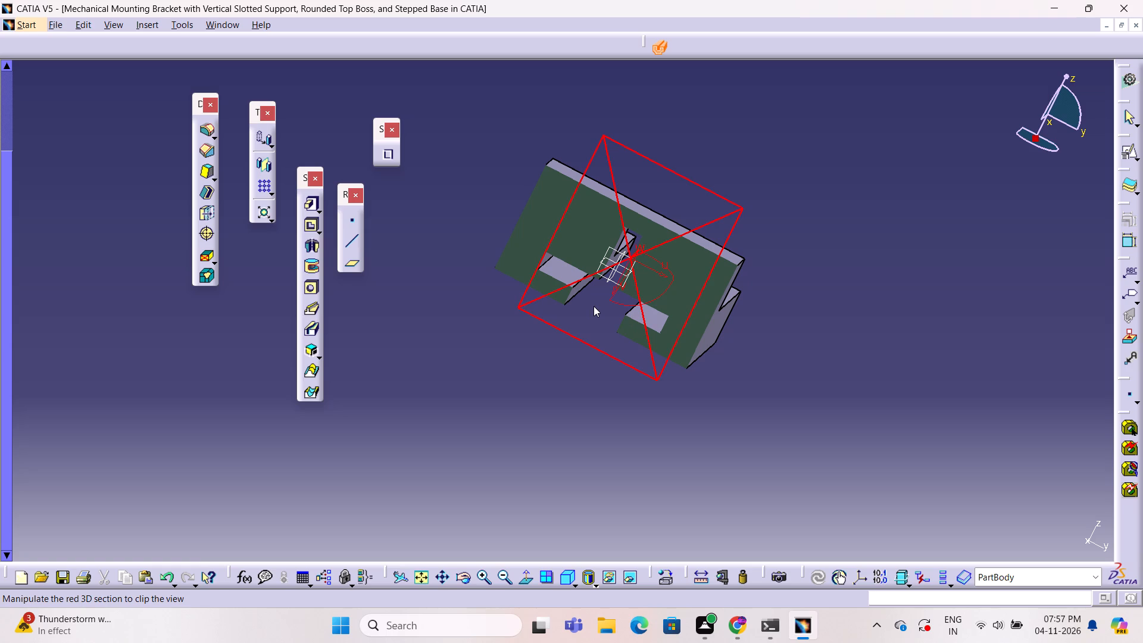
{"action": "left_click", "coordinate": [617, 258]}
{"action": "middle_click_drag", "start_coordinate": [738, 267], "coordinate": [727, 273]}
{"action": "right_click_drag", "start_coordinate": [735, 269], "coordinate": [727, 273]}
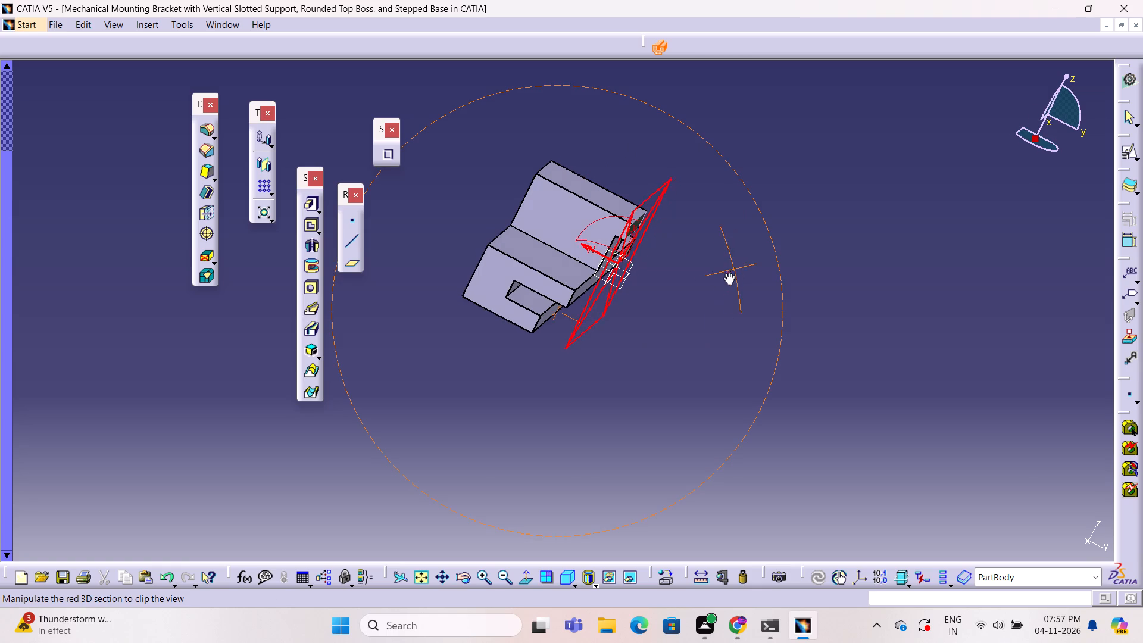
{"action": "middle_click_drag", "start_coordinate": [727, 273], "coordinate": [545, 292]}
{"action": "right_click_drag", "start_coordinate": [727, 273], "coordinate": [544, 292]}
{"action": "middle_click", "coordinate": [545, 292]}
{"action": "middle_click", "coordinate": [545, 292]}
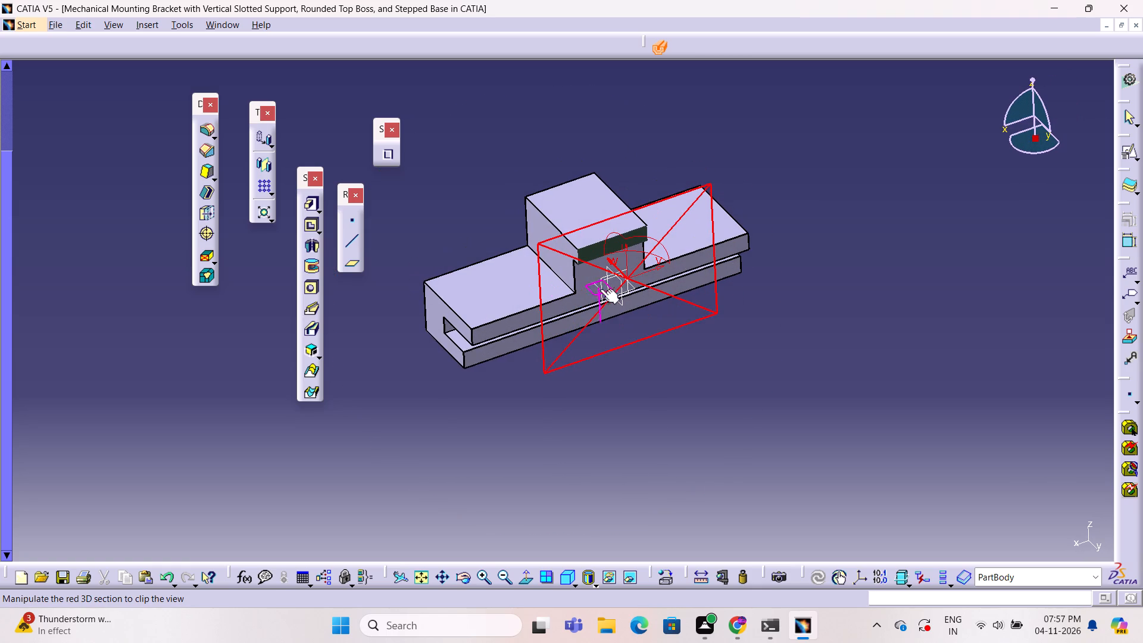
Examine the yz-plane section through the cross block, central slot and T-slot profile from several angles.
{"action": "left_click", "coordinate": [619, 279]}
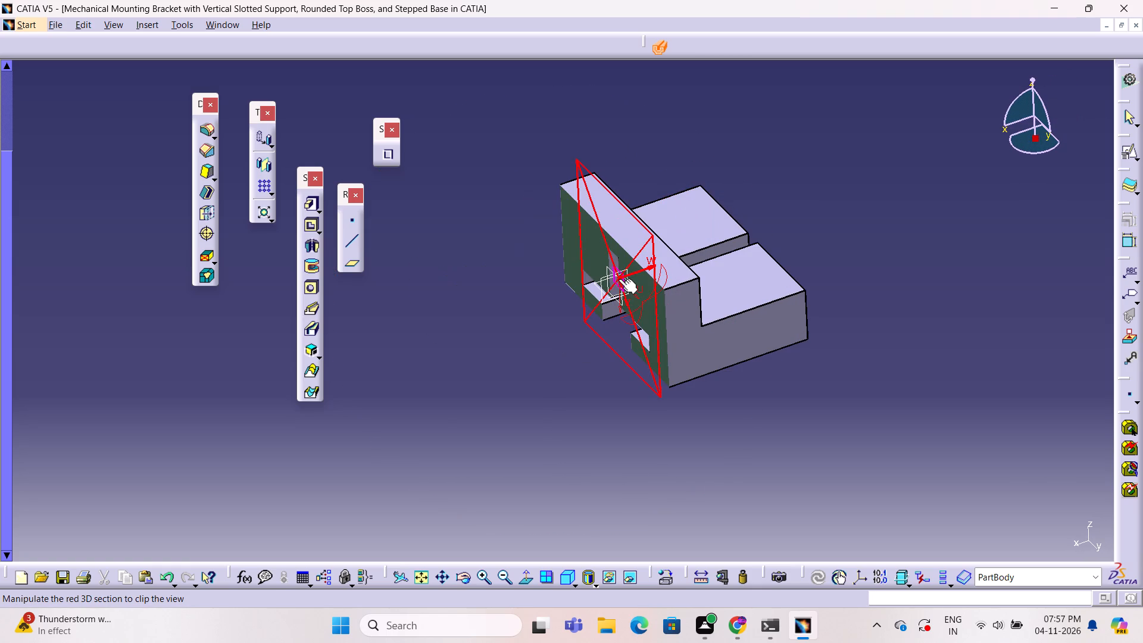
{"action": "middle_click_drag", "start_coordinate": [502, 309], "coordinate": [707, 326]}
{"action": "right_click_drag", "start_coordinate": [502, 309], "coordinate": [708, 324]}
{"action": "middle_click", "coordinate": [707, 326]}
{"action": "right_click", "coordinate": [708, 323]}
{"action": "right_click", "coordinate": [708, 323]}
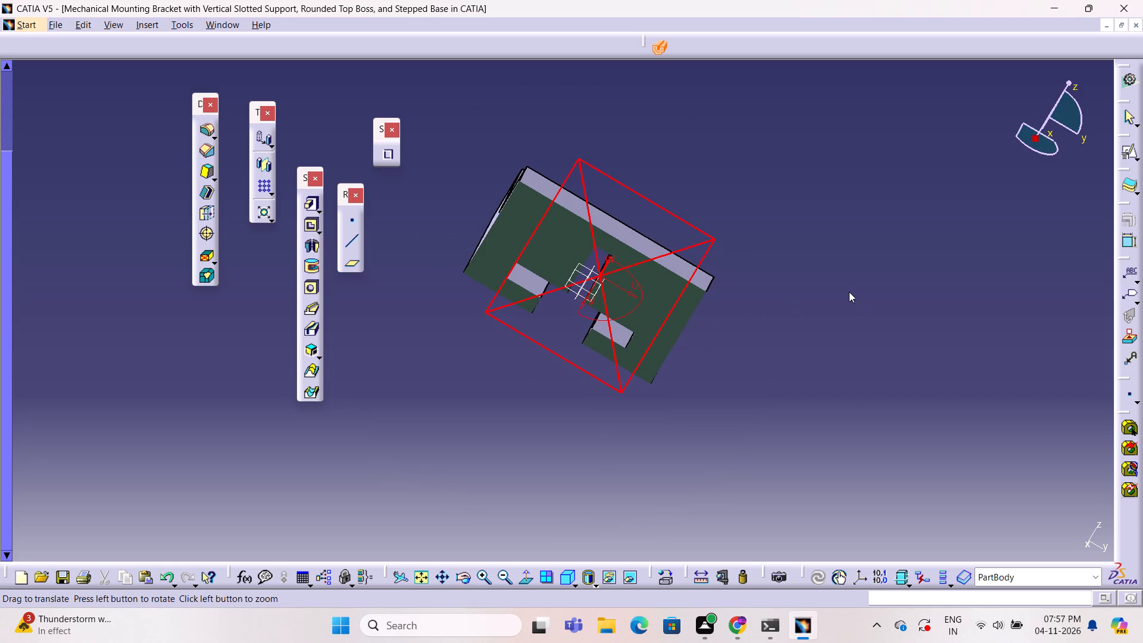
{"action": "middle_click", "coordinate": [847, 288]}
{"action": "right_click_drag", "start_coordinate": [847, 288], "coordinate": [886, 286]}
{"action": "middle_click_drag", "start_coordinate": [847, 289], "coordinate": [886, 286]}
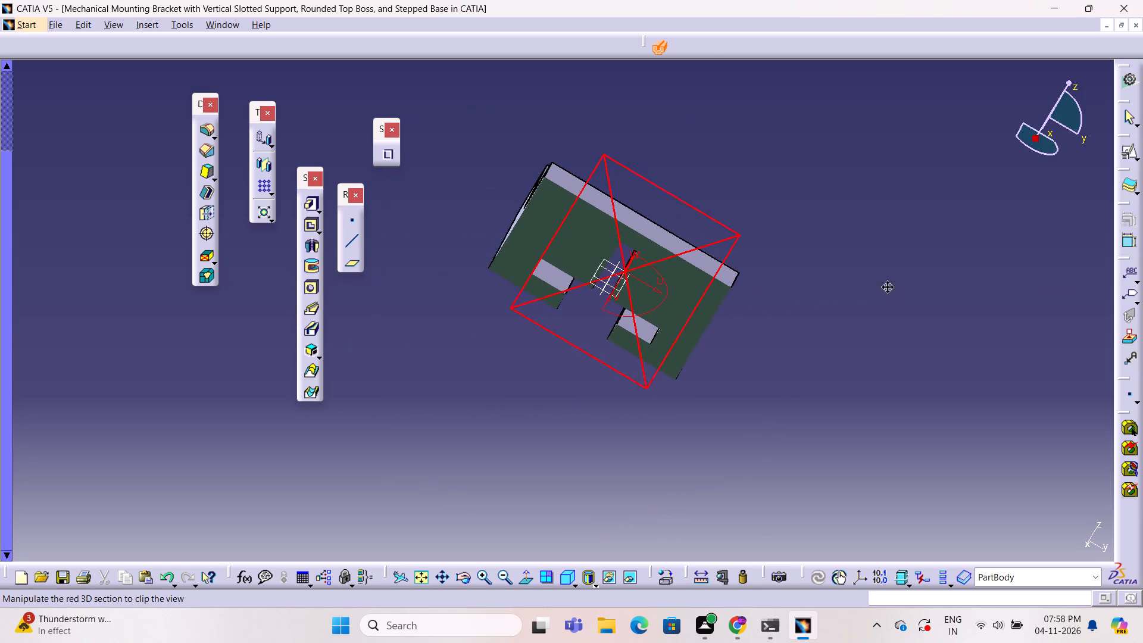
{"action": "middle_click_drag", "start_coordinate": [886, 286], "coordinate": [900, 283]}
{"action": "right_click_drag", "start_coordinate": [886, 286], "coordinate": [900, 282]}
{"action": "middle_click_drag", "start_coordinate": [900, 273], "coordinate": [701, 283]}
{"action": "right_click_drag", "start_coordinate": [900, 273], "coordinate": [701, 283]}
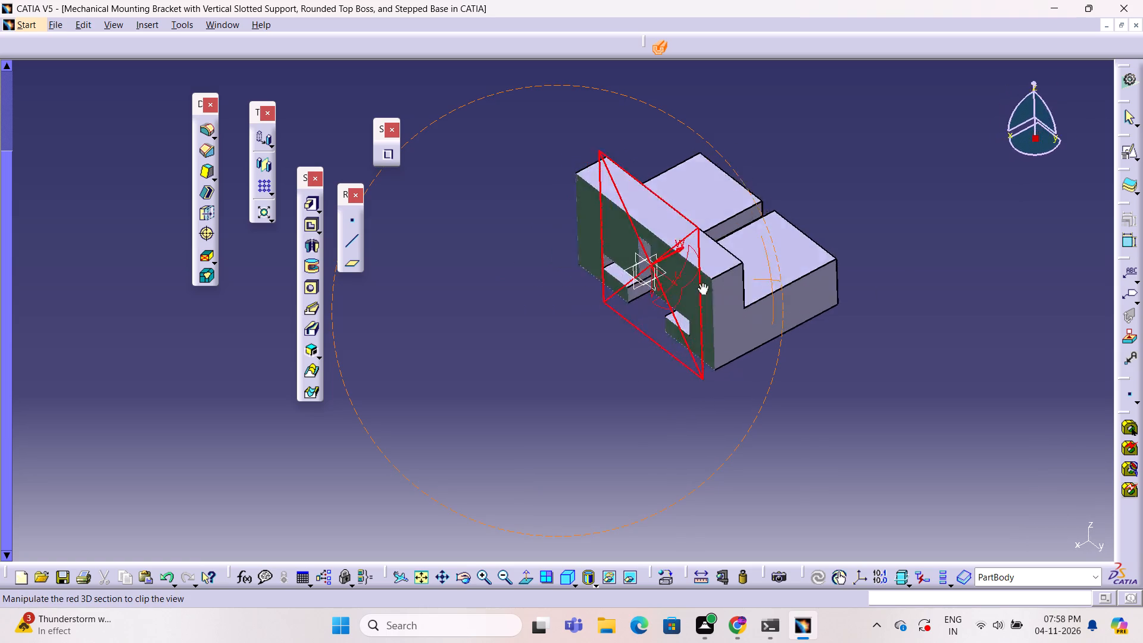
{"action": "right_click_drag", "start_coordinate": [701, 283], "coordinate": [736, 288]}
{"action": "middle_click_drag", "start_coordinate": [701, 283], "coordinate": [736, 288]}
{"action": "scroll", "coordinate": [746, 284], "scroll_direction": "down", "scroll_amount": 1}
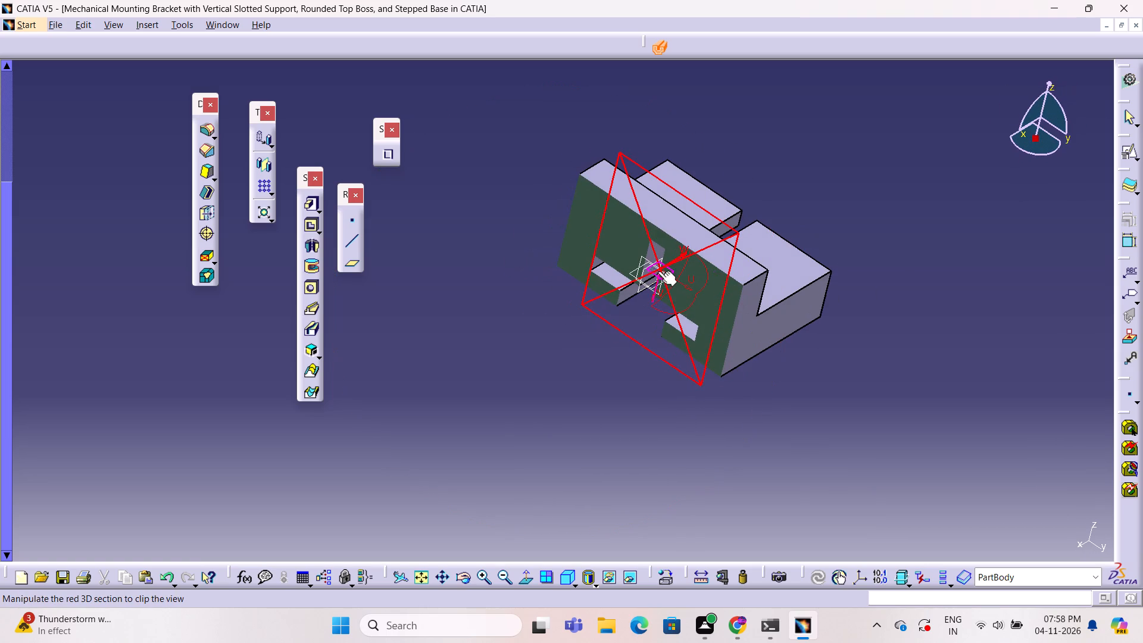
Compare the cross block and base in the zx, xy and yz sections, and end the sectioning.
{"action": "left_click", "coordinate": [643, 267]}
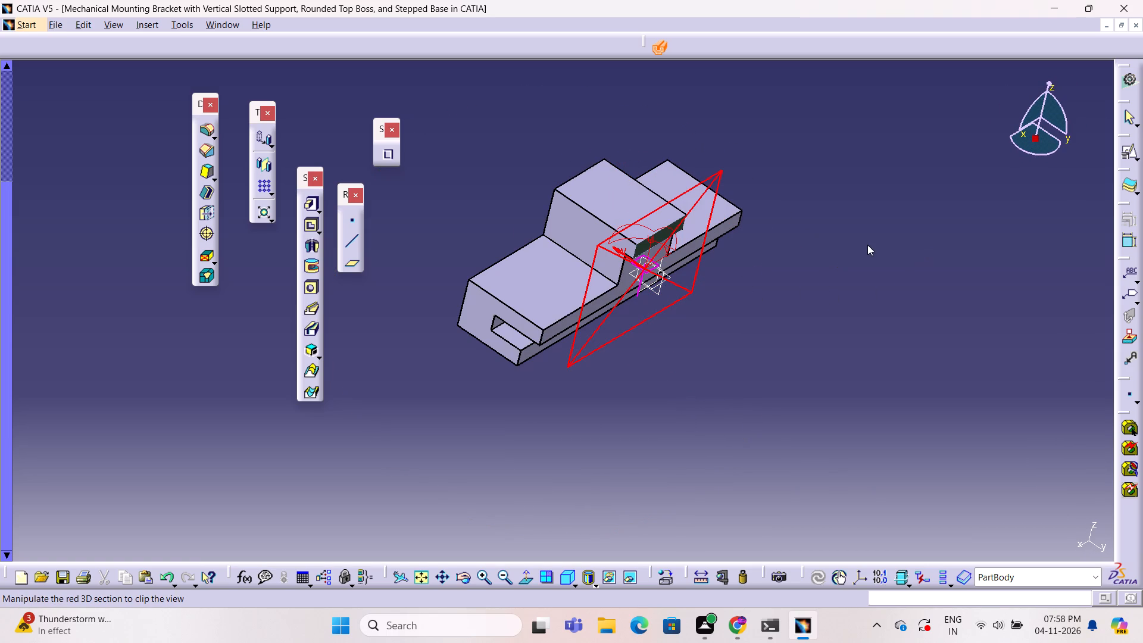
{"action": "middle_click", "coordinate": [866, 245]}
{"action": "middle_click_drag", "start_coordinate": [866, 245], "coordinate": [906, 244]}
{"action": "right_click_drag", "start_coordinate": [866, 245], "coordinate": [906, 244]}
{"action": "middle_click", "coordinate": [906, 244]}
{"action": "middle_click_drag", "start_coordinate": [660, 271], "coordinate": [932, 241]}
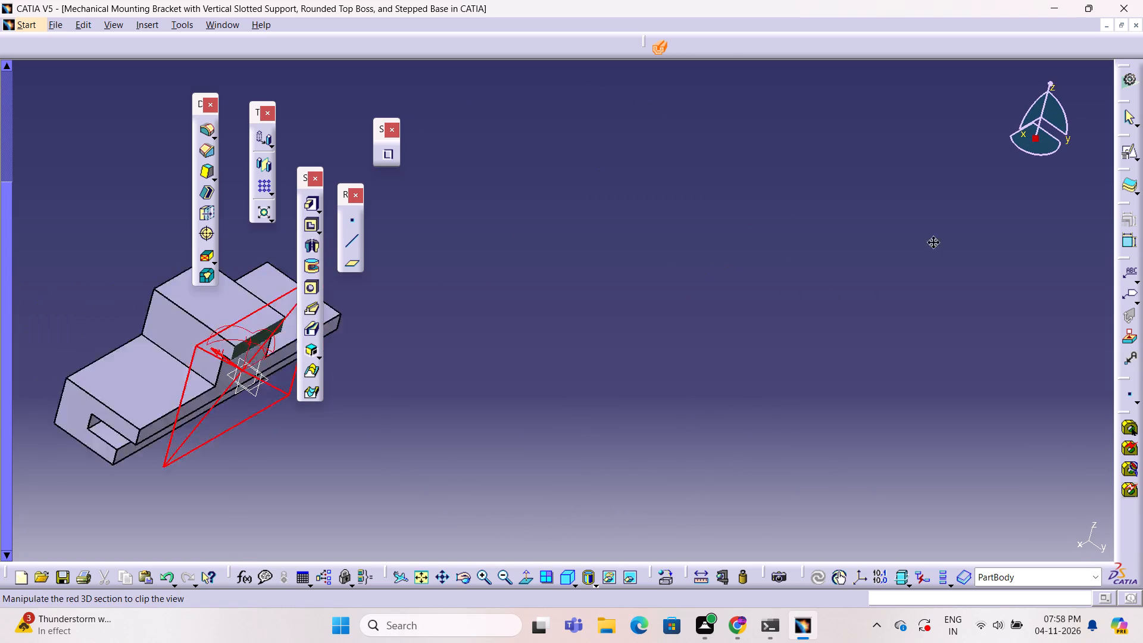
{"action": "middle_click_drag", "start_coordinate": [932, 241], "coordinate": [1103, 216]}
{"action": "middle_click_drag", "start_coordinate": [544, 321], "coordinate": [755, 258]}
{"action": "scroll", "coordinate": [757, 256], "scroll_direction": "up", "scroll_amount": 1}
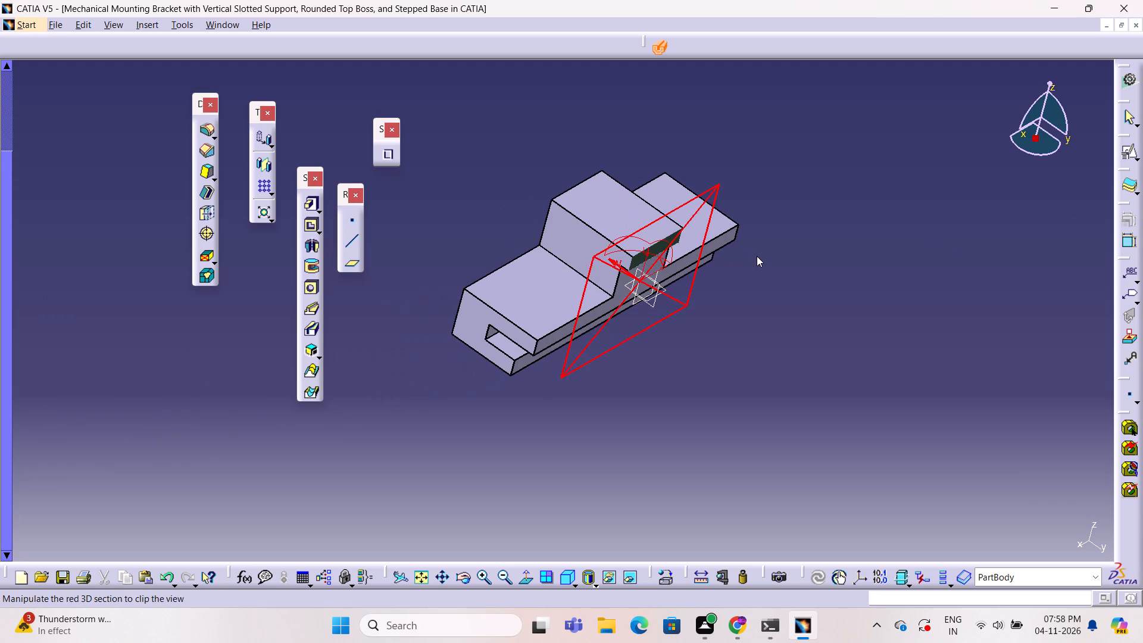
{"action": "left_click", "coordinate": [660, 291]}
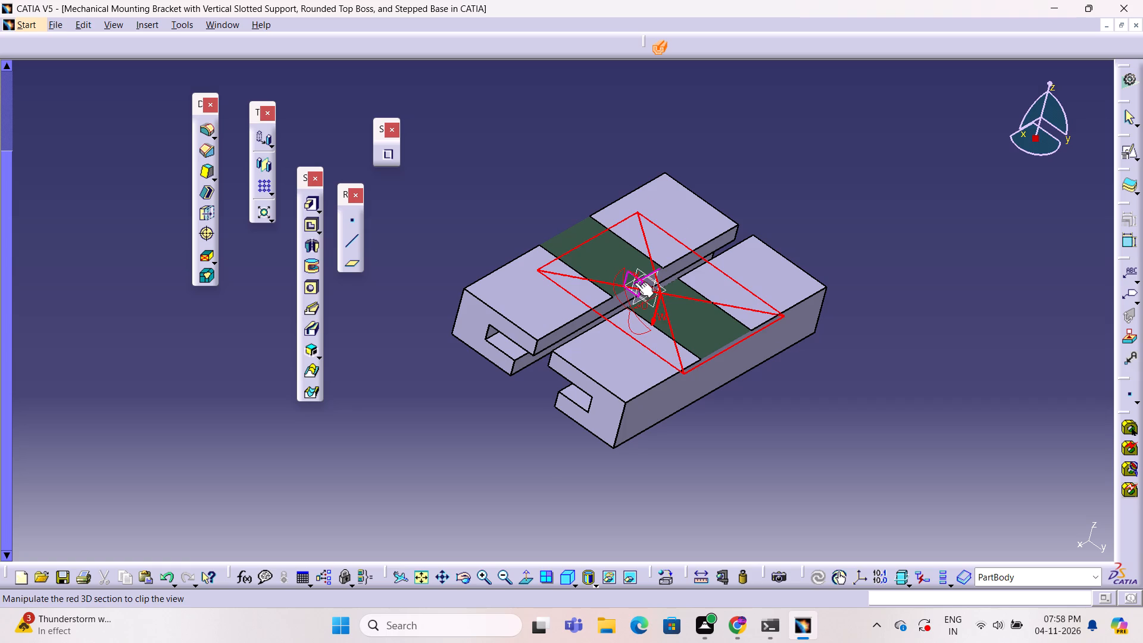
{"action": "left_click", "coordinate": [635, 282]}
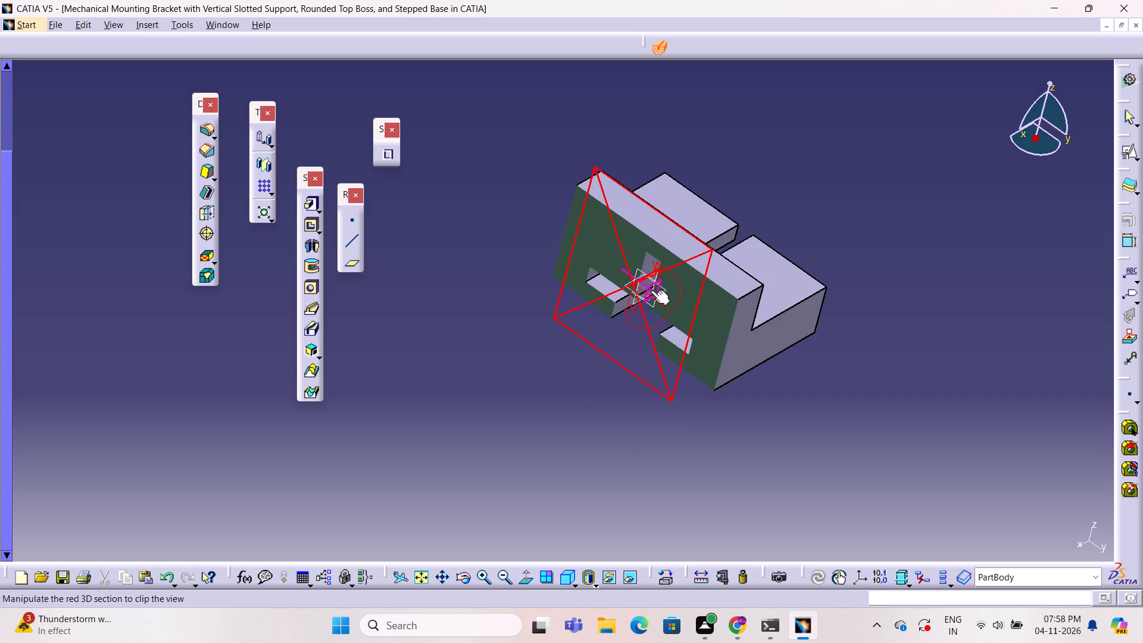
{"action": "left_click", "coordinate": [651, 288]}
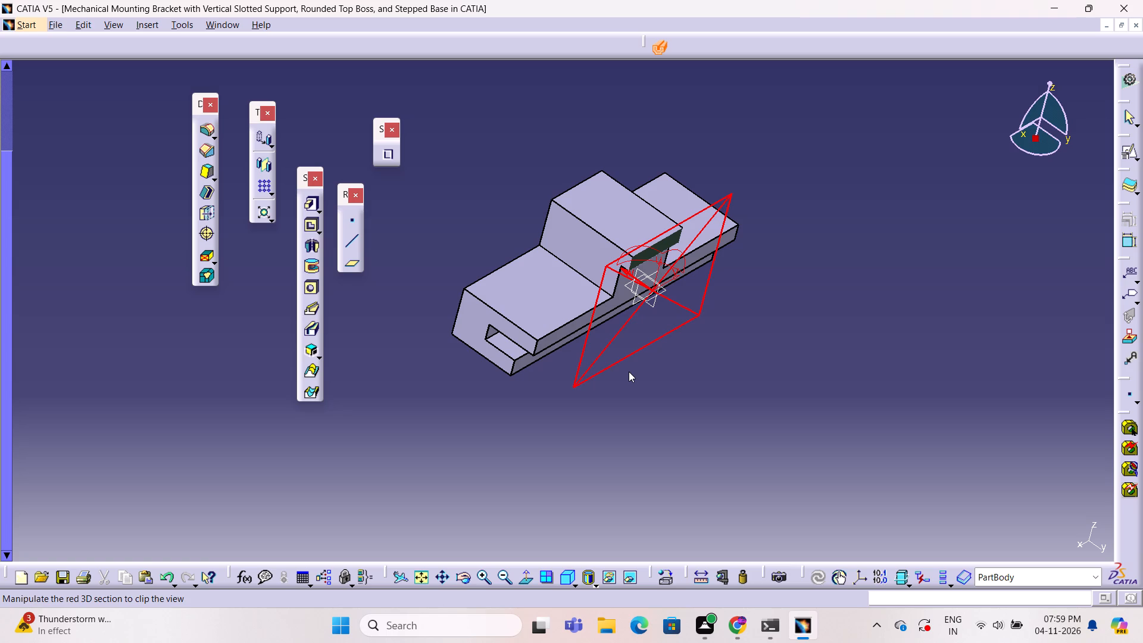
{"action": "left_click", "coordinate": [839, 372]}
{"action": "left_click", "coordinate": [697, 299]}
{"action": "key", "text": "Escape"}
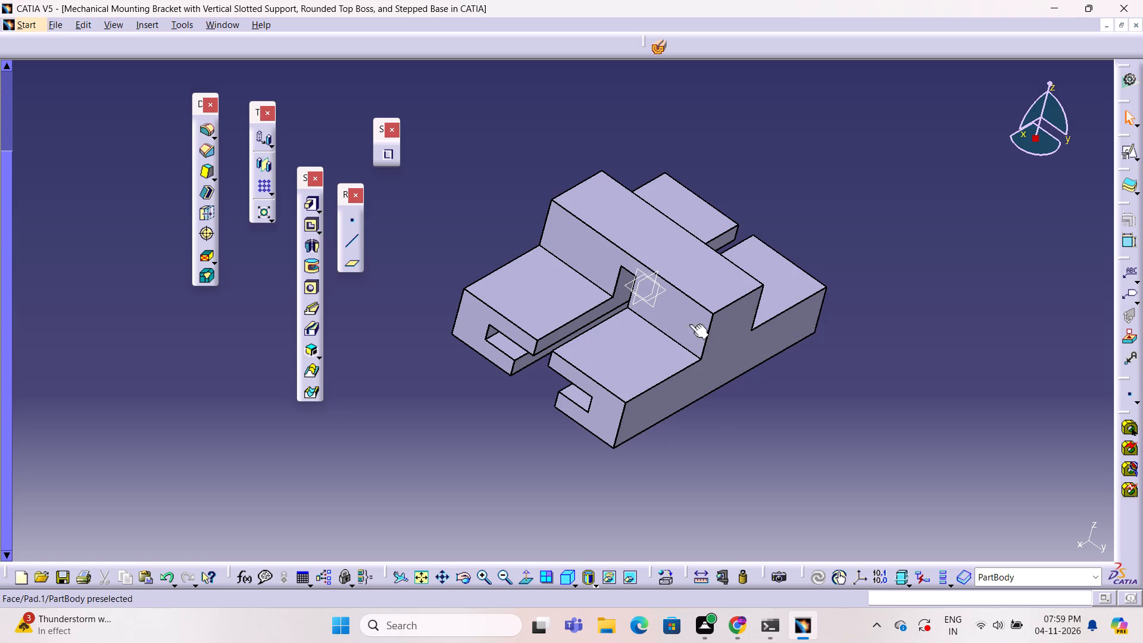
{"action": "key", "text": "Escape"}
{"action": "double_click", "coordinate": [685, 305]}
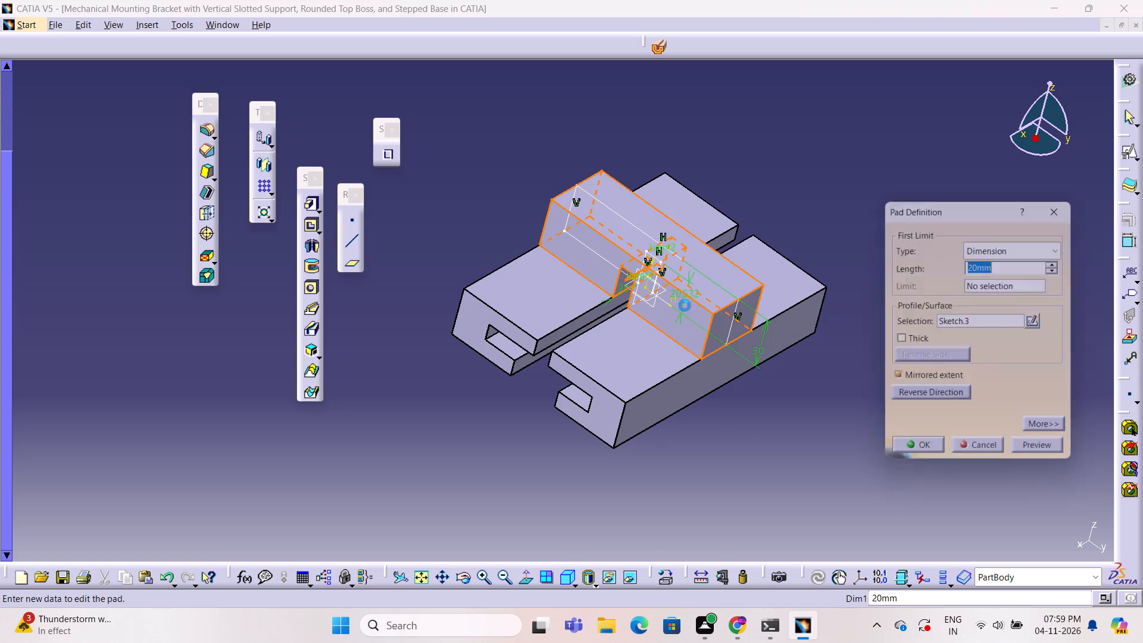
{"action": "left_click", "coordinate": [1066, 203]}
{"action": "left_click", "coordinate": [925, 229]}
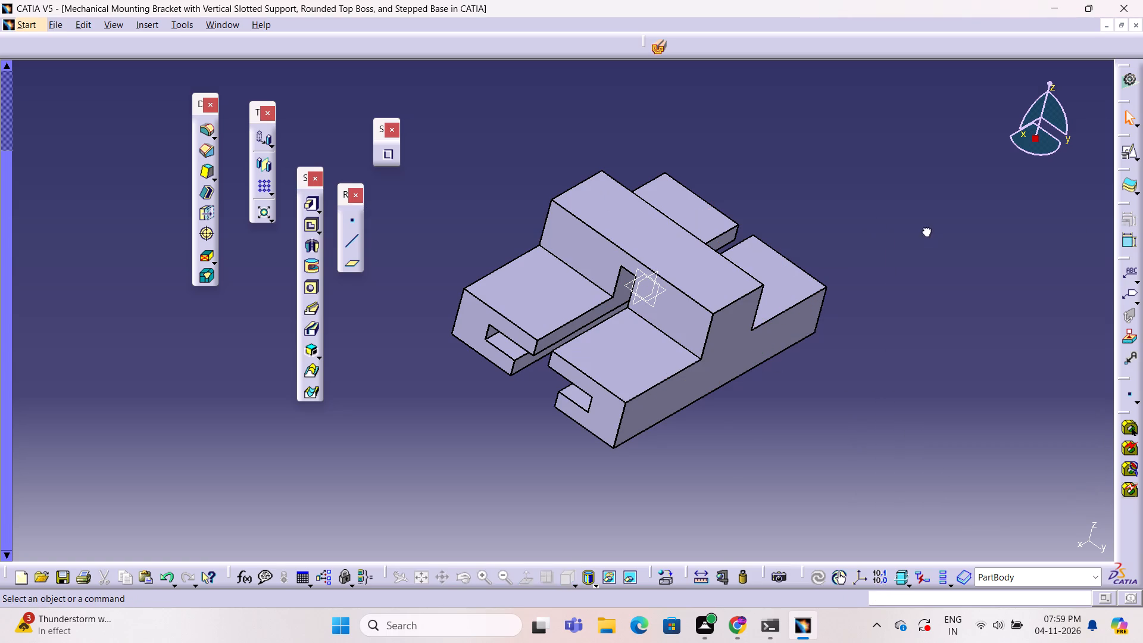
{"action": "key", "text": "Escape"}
Start a dynamic section of the part through the zx plane and examine the central slot from several angles.
{"action": "middle_click_drag", "start_coordinate": [890, 361], "coordinate": [912, 292]}
{"action": "right_click_drag", "start_coordinate": [890, 361], "coordinate": [912, 292]}
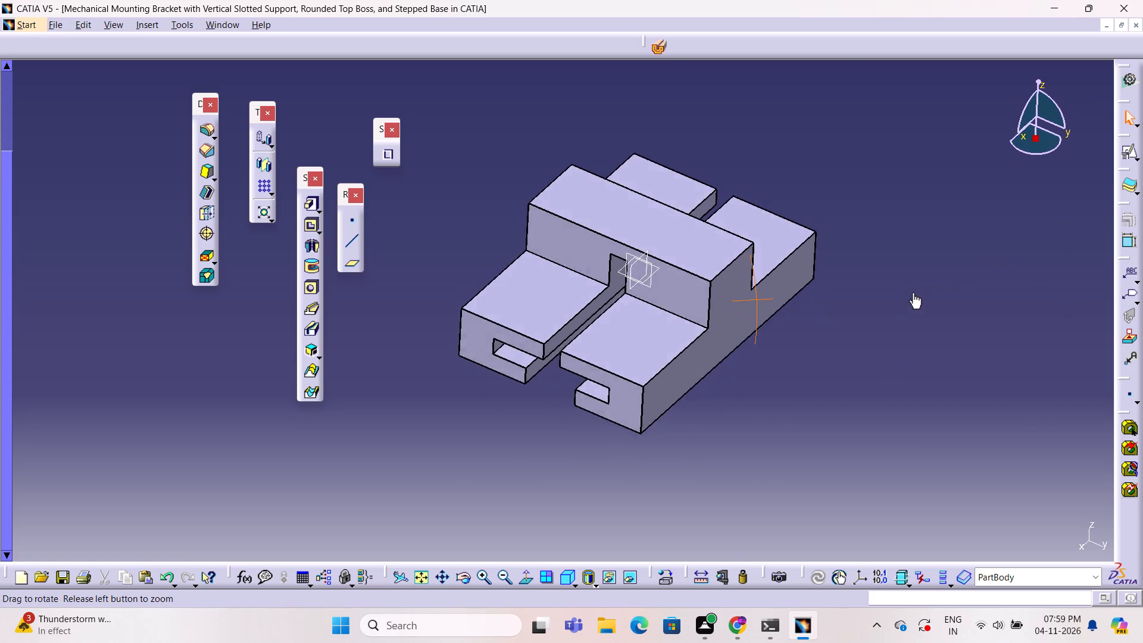
{"action": "middle_click_drag", "start_coordinate": [912, 292], "coordinate": [833, 314]}
{"action": "right_click_drag", "start_coordinate": [912, 292], "coordinate": [833, 314]}
{"action": "middle_click_drag", "start_coordinate": [701, 305], "coordinate": [763, 261]}
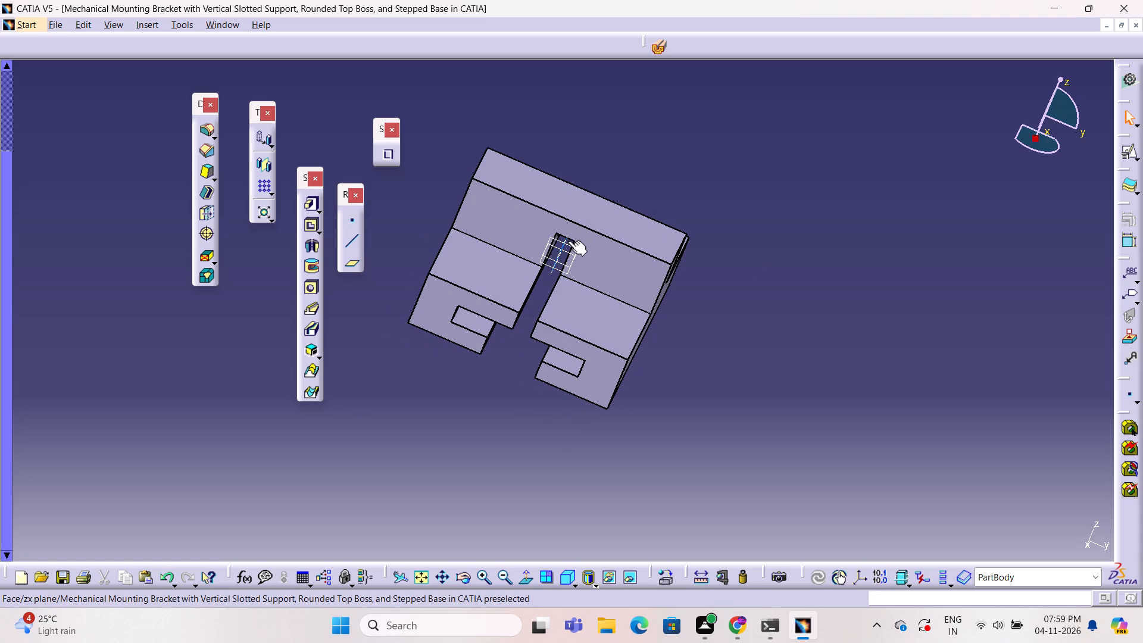
{"action": "left_click", "coordinate": [661, 47]}
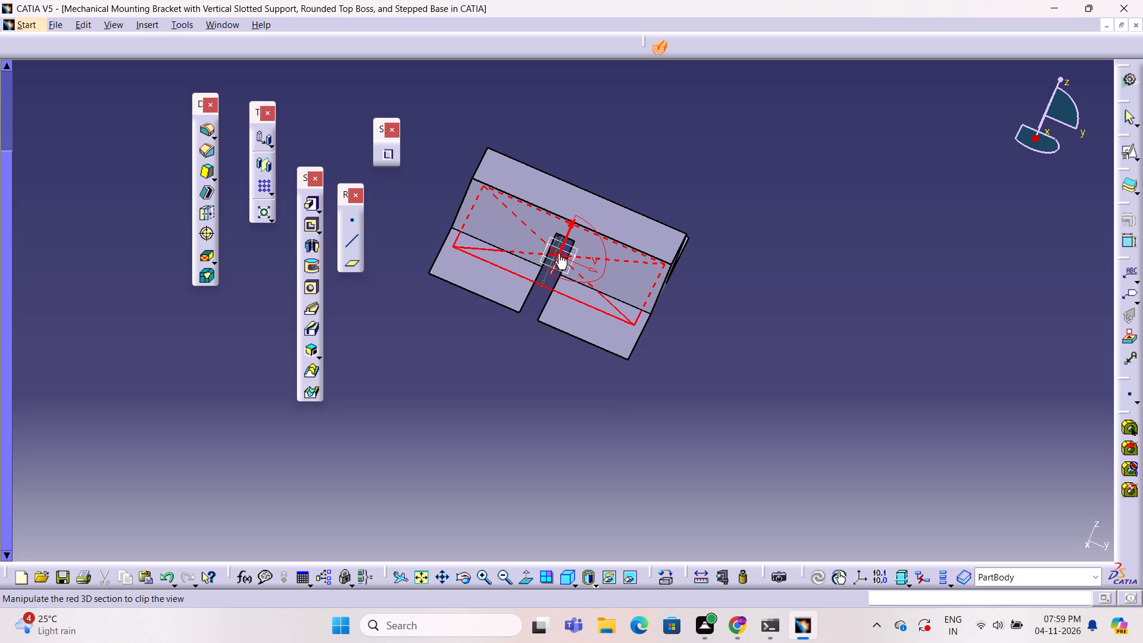
{"action": "left_click", "coordinate": [559, 254]}
{"action": "middle_click_drag", "start_coordinate": [631, 261], "coordinate": [569, 273]}
{"action": "right_click_drag", "start_coordinate": [631, 261], "coordinate": [569, 273]}
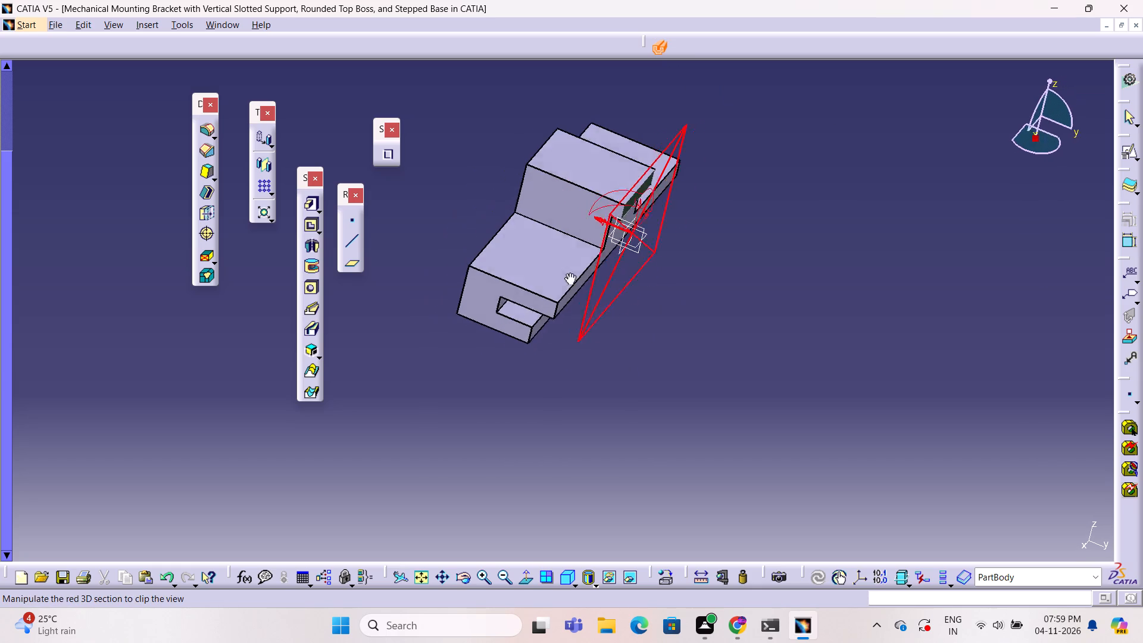
{"action": "middle_click_drag", "start_coordinate": [569, 273], "coordinate": [610, 273]}
{"action": "right_click_drag", "start_coordinate": [569, 273], "coordinate": [610, 273]}
{"action": "scroll", "coordinate": [554, 273], "scroll_direction": "down", "scroll_amount": 1}
{"action": "right_click", "coordinate": [610, 273]}
{"action": "right_click", "coordinate": [610, 273]}
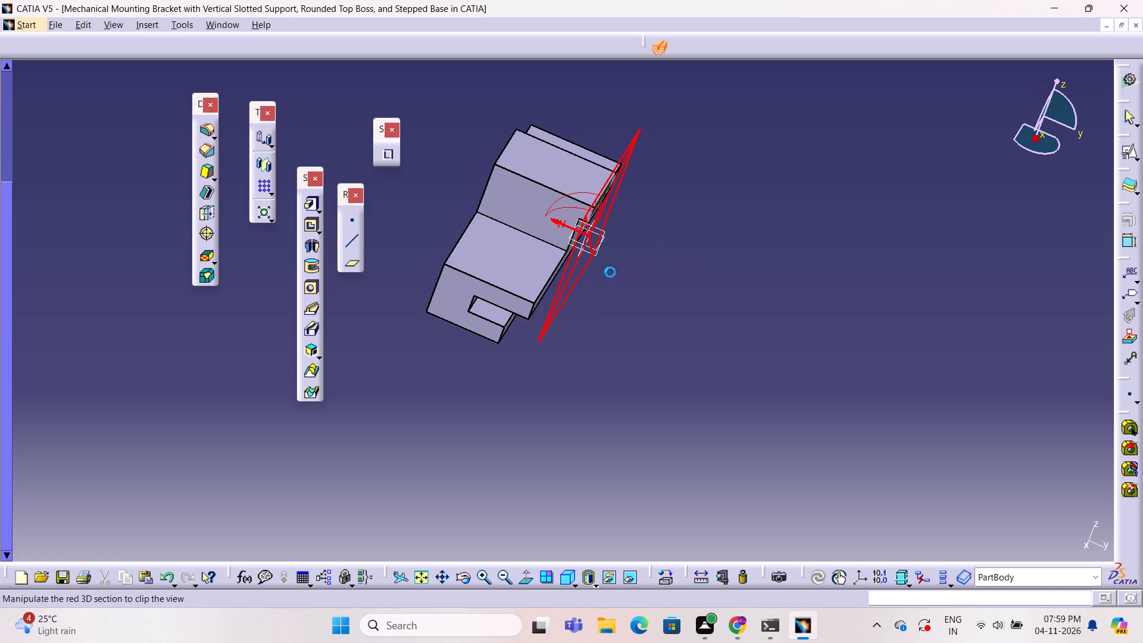
Compare the xy, zx and yz sections of the cross block, ending with the zx section viewed from several directions.
{"action": "left_click", "coordinate": [596, 235]}
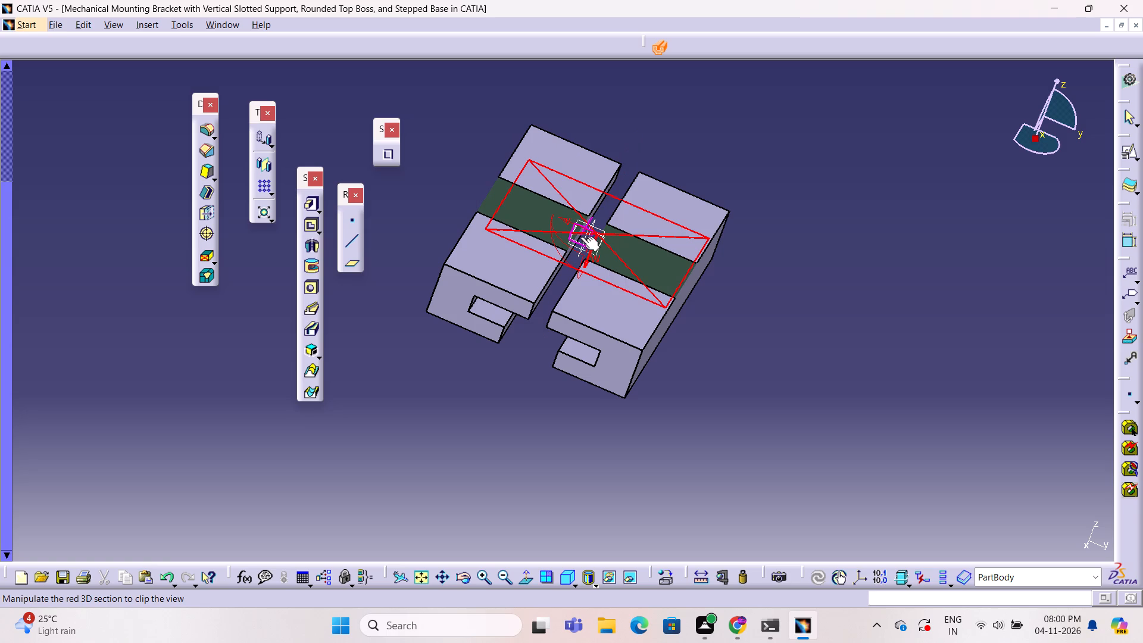
{"action": "left_click", "coordinate": [583, 238]}
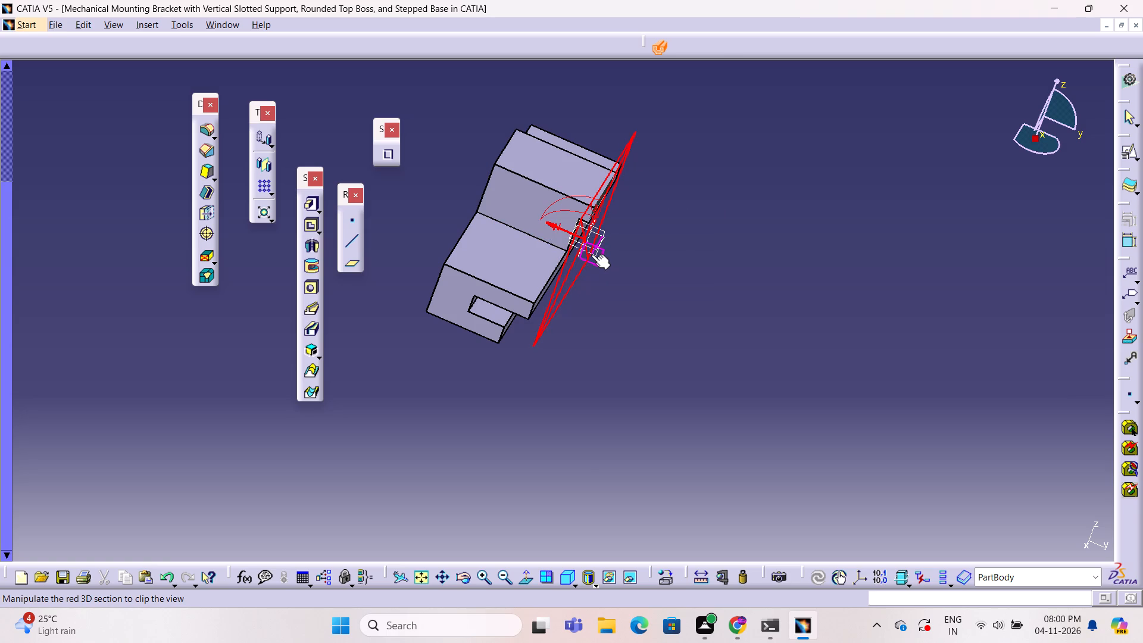
{"action": "left_click", "coordinate": [591, 253]}
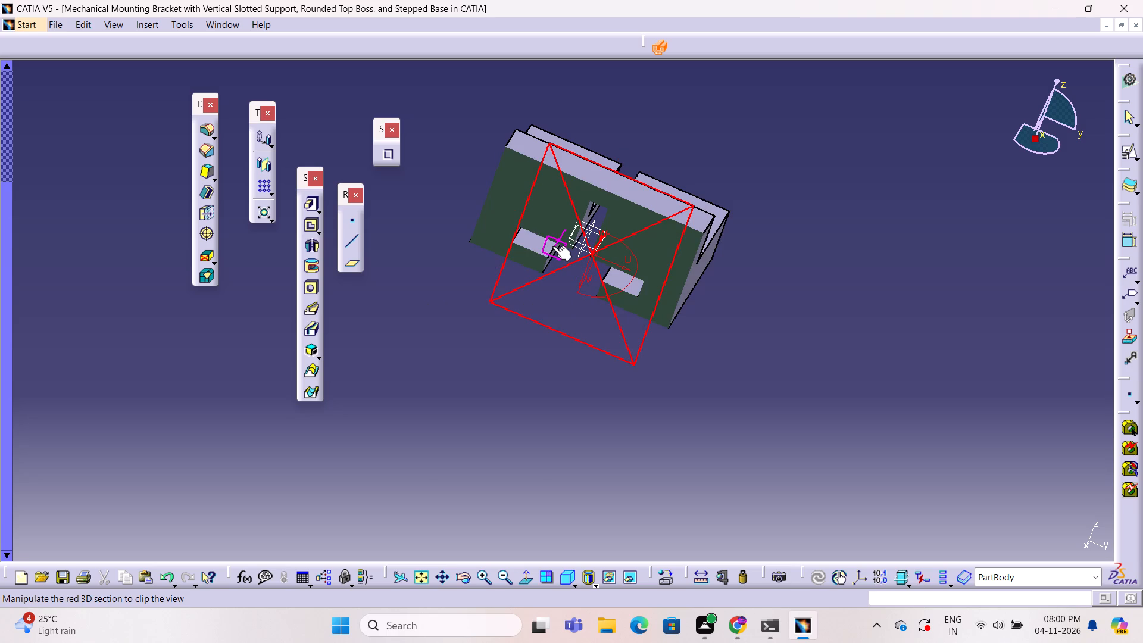
{"action": "left_click", "coordinate": [583, 241]}
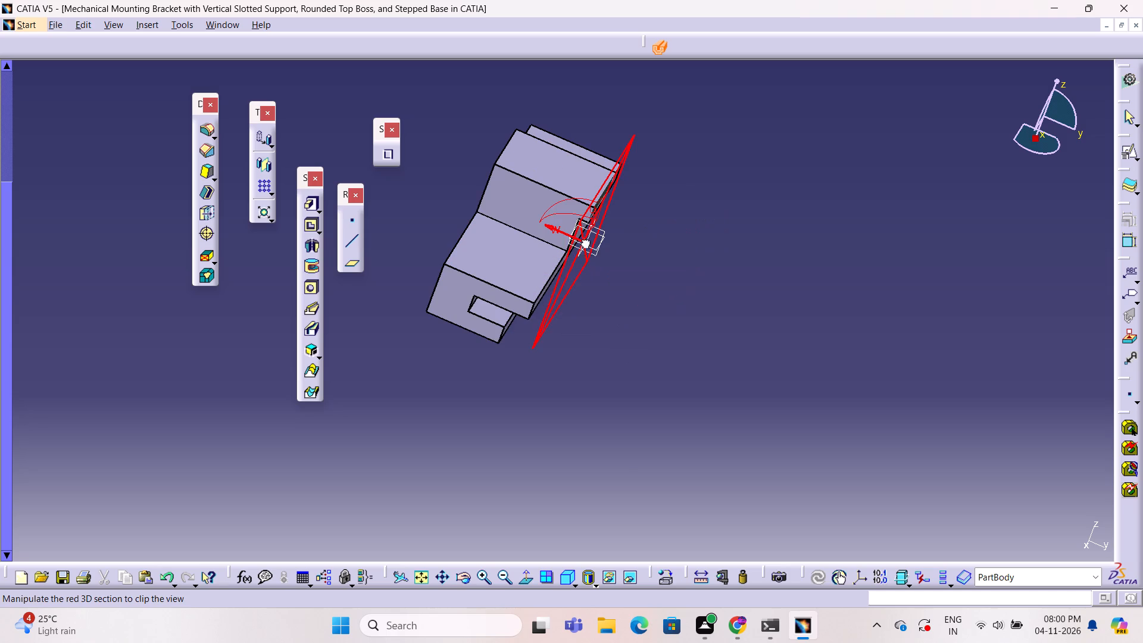
{"action": "middle_click_drag", "start_coordinate": [647, 244], "coordinate": [569, 257]}
{"action": "right_click_drag", "start_coordinate": [647, 244], "coordinate": [570, 257]}
{"action": "middle_click", "coordinate": [570, 257]}
{"action": "right_click", "coordinate": [571, 257]}
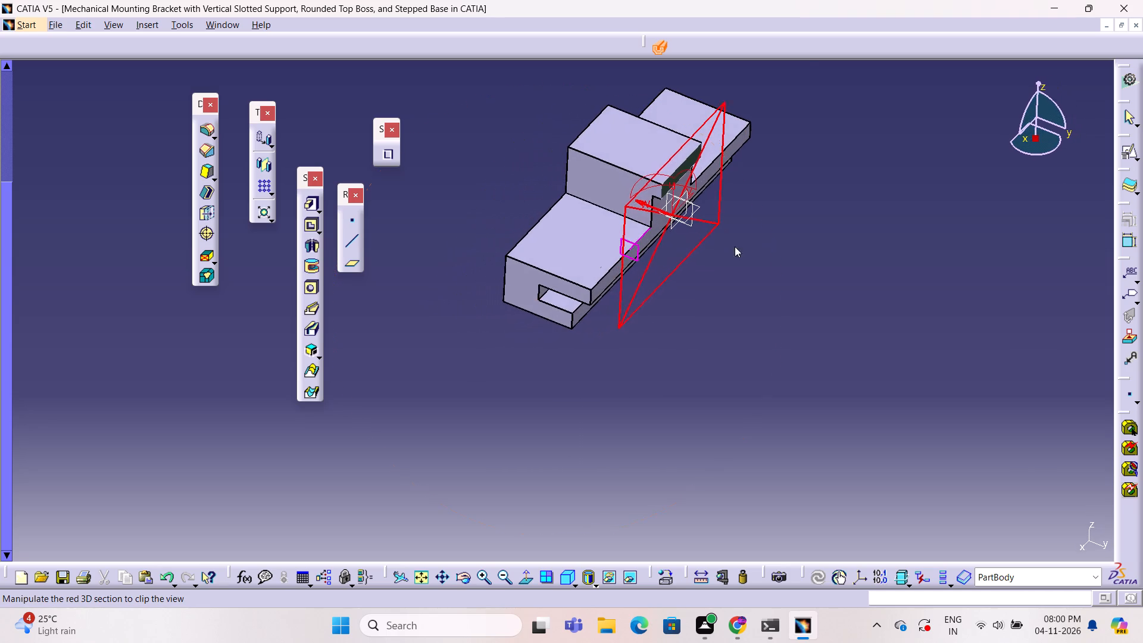
{"action": "middle_click_drag", "start_coordinate": [773, 243], "coordinate": [773, 230]}
{"action": "right_click_drag", "start_coordinate": [772, 243], "coordinate": [773, 230]}
{"action": "right_click", "coordinate": [773, 230]}
{"action": "middle_click_drag", "start_coordinate": [775, 229], "coordinate": [739, 260]}
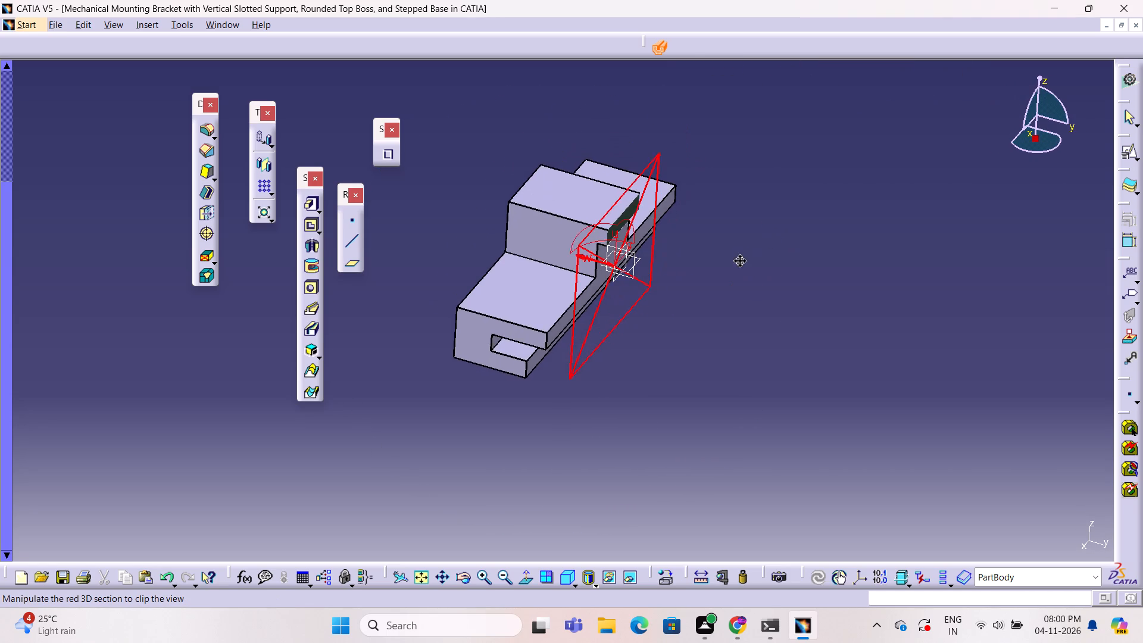
{"action": "middle_click_drag", "start_coordinate": [739, 260], "coordinate": [680, 276]}
{"action": "right_click_drag", "start_coordinate": [739, 260], "coordinate": [681, 276]}
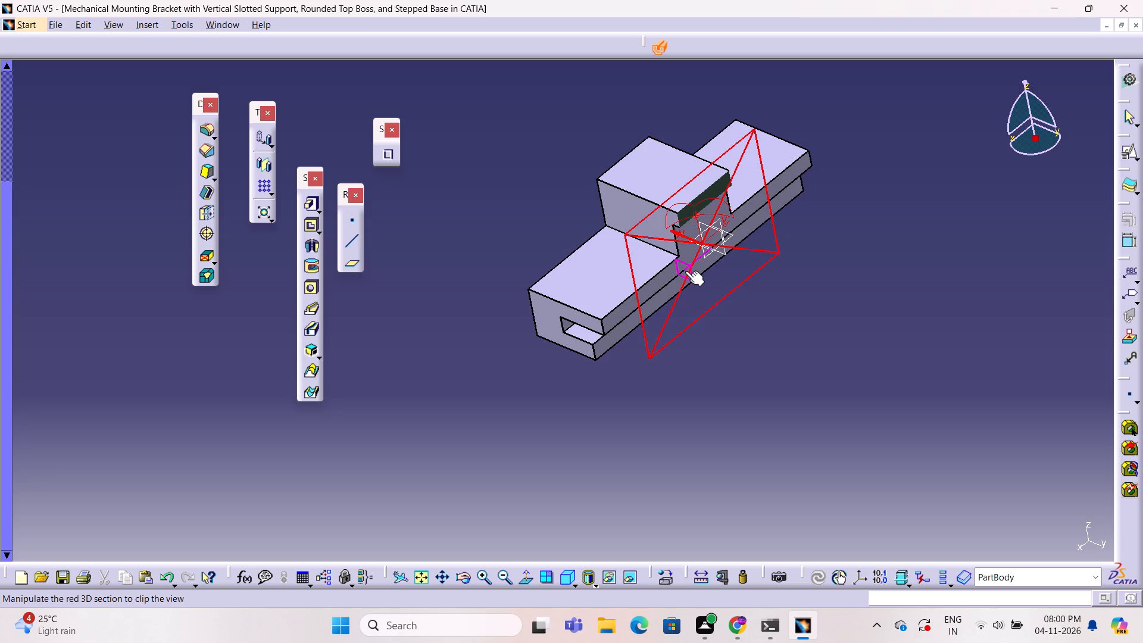
Section the part parallel to the yz plane, then parallel to the zx plane beside the central slot, and examine the cut.
{"action": "left_click", "coordinate": [685, 271]}
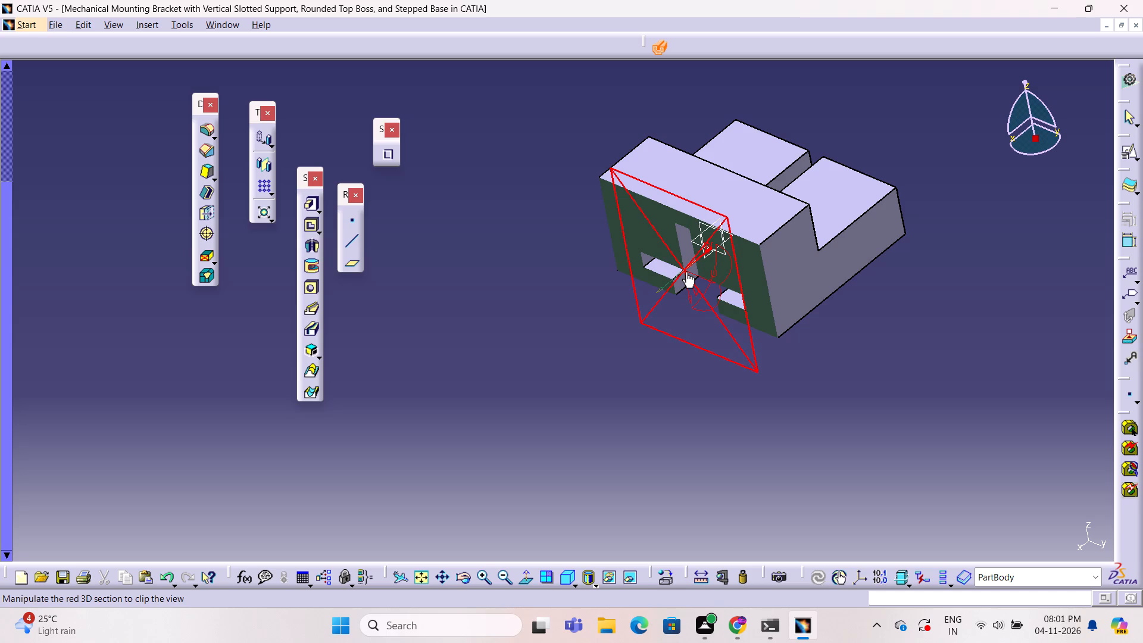
{"action": "left_click", "coordinate": [707, 263]}
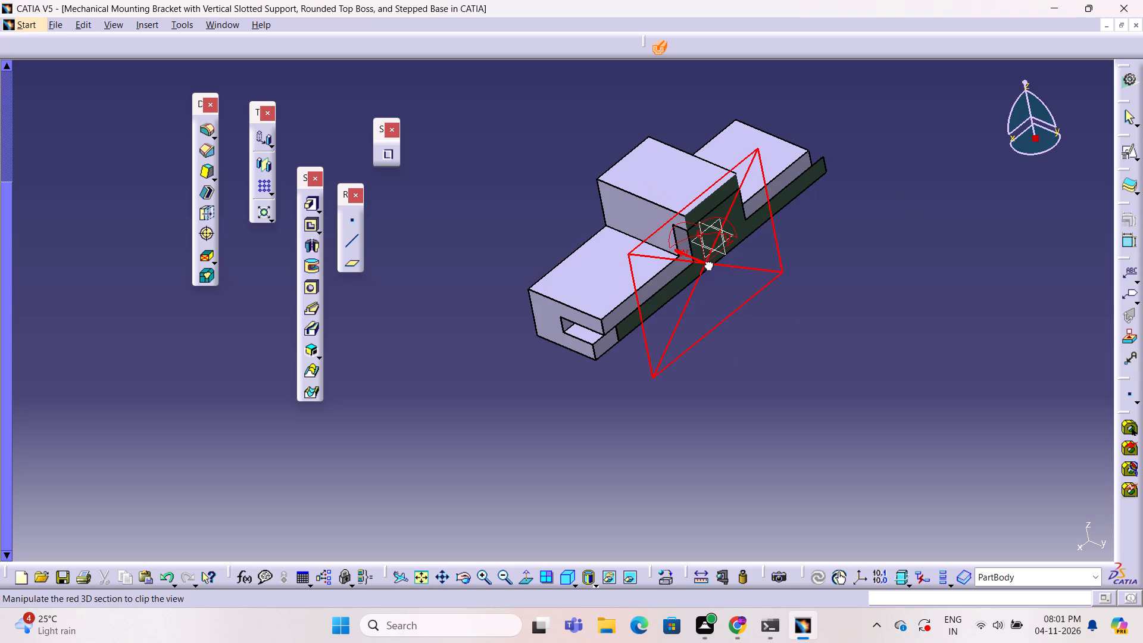
{"action": "left_click", "coordinate": [707, 367]}
{"action": "middle_click_drag", "start_coordinate": [707, 366], "coordinate": [707, 365]}
{"action": "middle_click_drag", "start_coordinate": [707, 365], "coordinate": [775, 316]}
{"action": "right_click_drag", "start_coordinate": [708, 365], "coordinate": [775, 316]}
{"action": "middle_click_drag", "start_coordinate": [649, 317], "coordinate": [705, 298]}
{"action": "scroll", "coordinate": [649, 317], "scroll_direction": "down", "scroll_amount": 1}
{"action": "right_click_drag", "start_coordinate": [745, 280], "coordinate": [705, 298]}
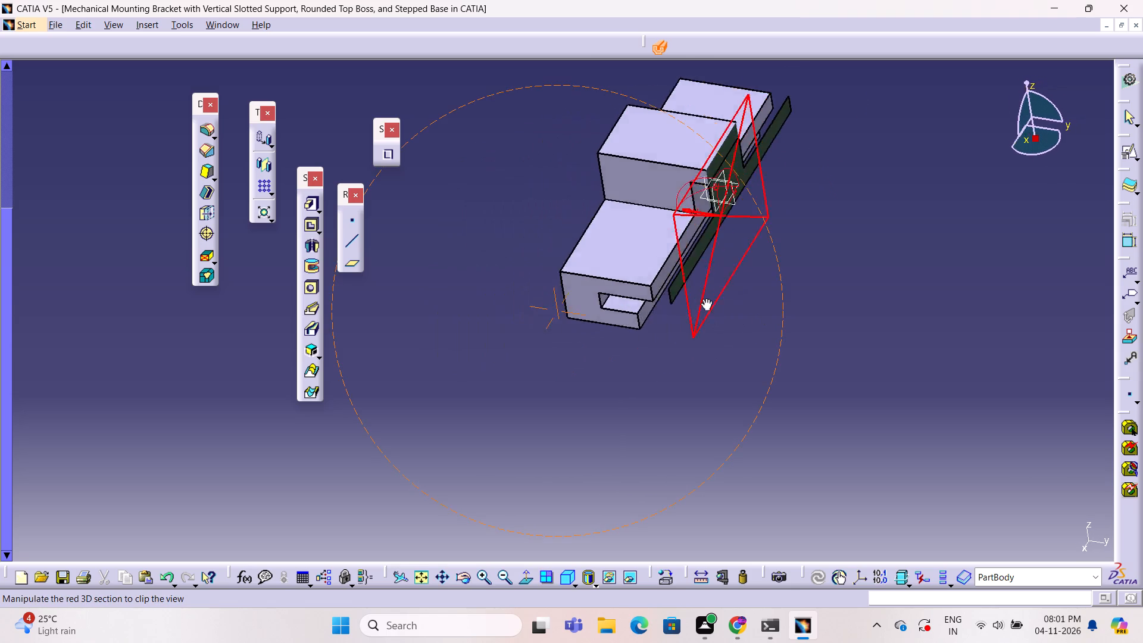
{"action": "middle_click_drag", "start_coordinate": [705, 298], "coordinate": [745, 252]}
{"action": "right_click_drag", "start_coordinate": [705, 298], "coordinate": [744, 252]}
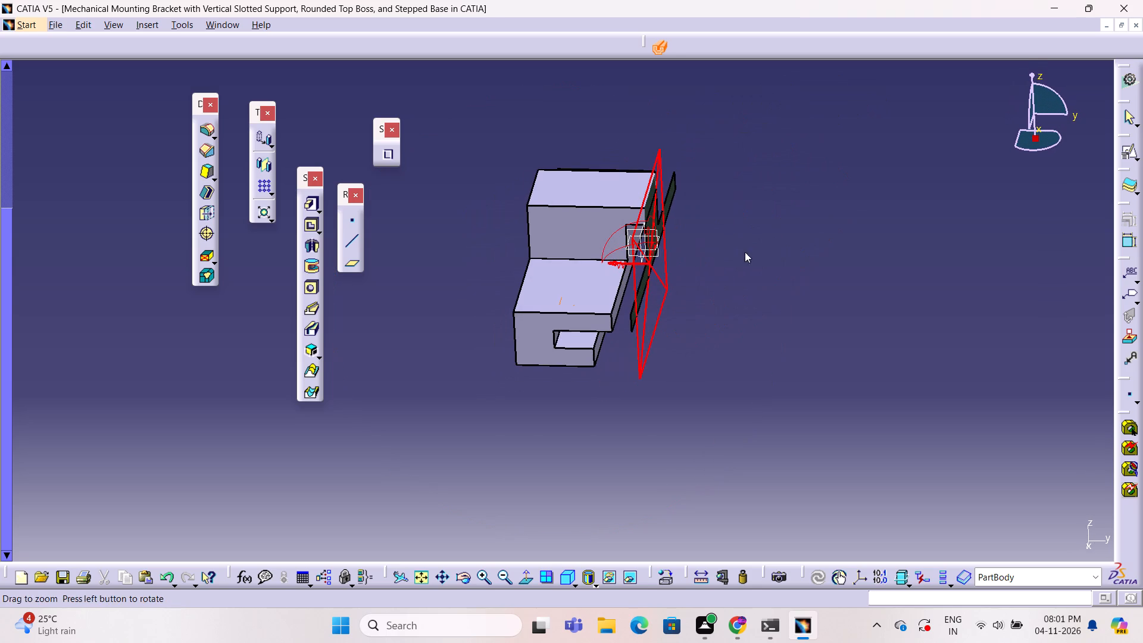
{"action": "middle_click_drag", "start_coordinate": [745, 252], "coordinate": [744, 252]}
Move the zx section back into the central slot and examine the remaining half of the part from several angles.
{"action": "left_click", "coordinate": [638, 239]}
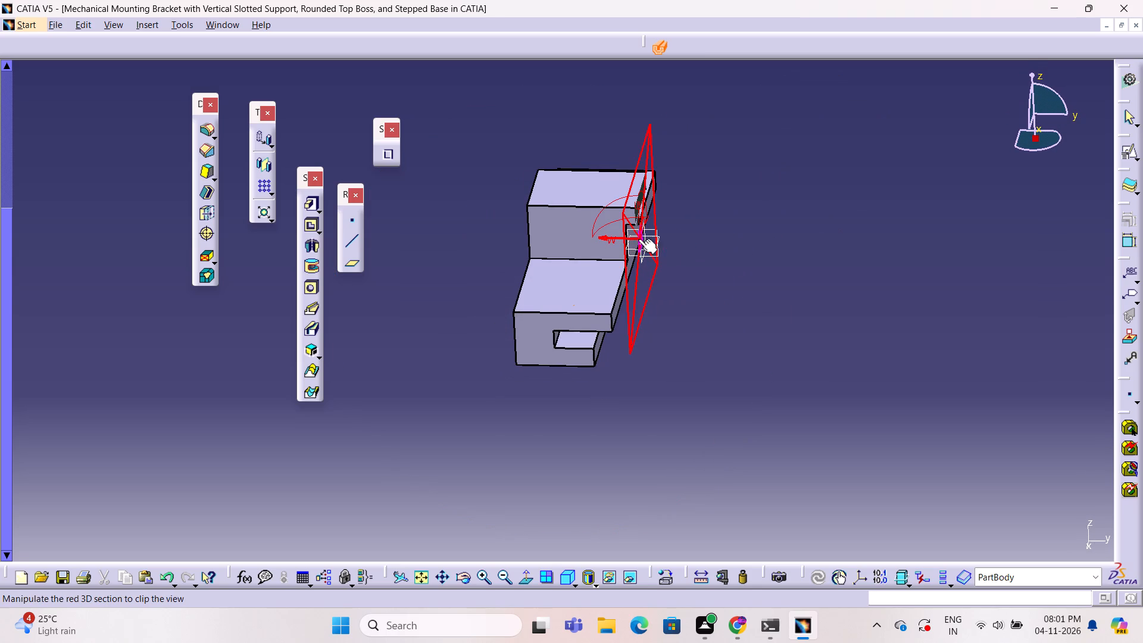
{"action": "middle_click_drag", "start_coordinate": [710, 238], "coordinate": [704, 244]}
{"action": "right_click_drag", "start_coordinate": [710, 238], "coordinate": [704, 244]}
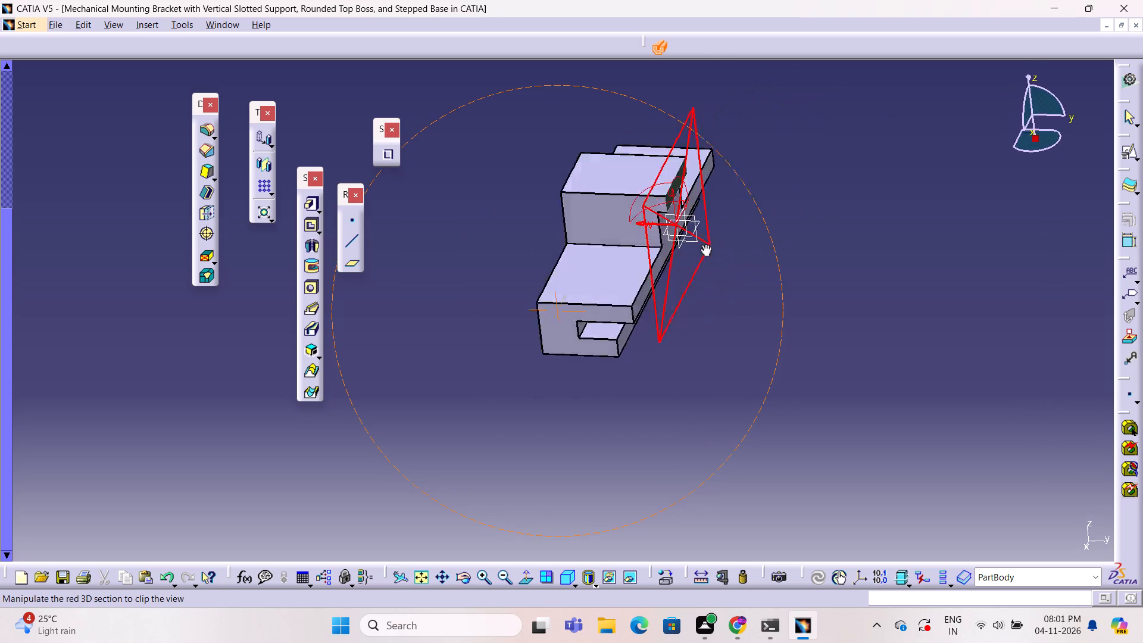
{"action": "middle_click_drag", "start_coordinate": [704, 244], "coordinate": [651, 264]}
{"action": "right_click_drag", "start_coordinate": [704, 244], "coordinate": [651, 264]}
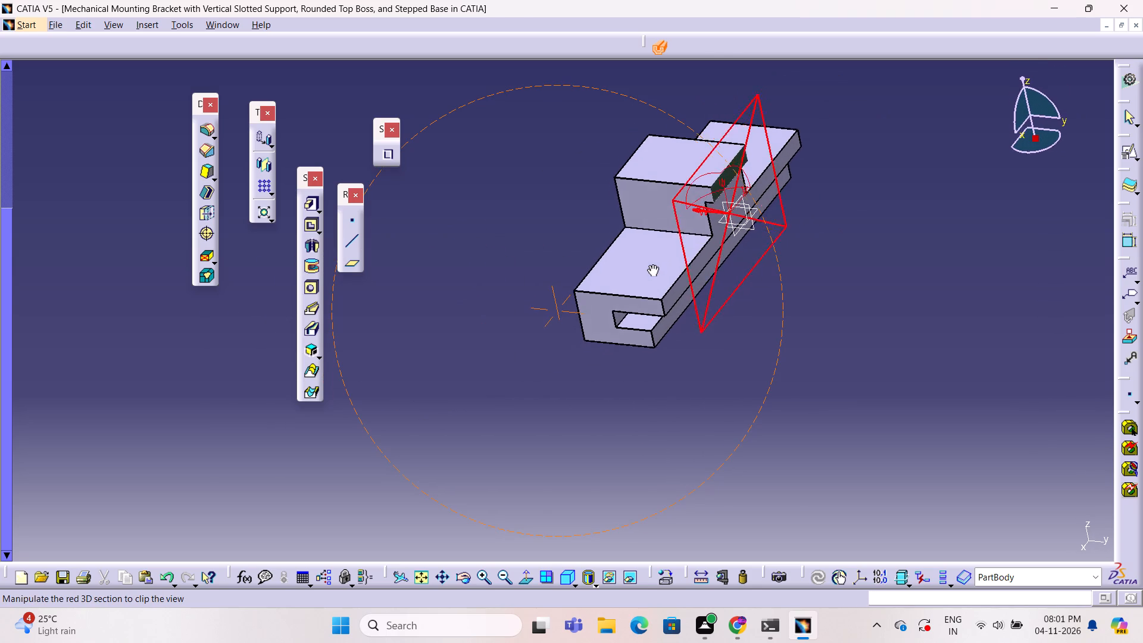
{"action": "right_click_drag", "start_coordinate": [651, 264], "coordinate": [691, 261]}
{"action": "middle_click_drag", "start_coordinate": [651, 264], "coordinate": [691, 261]}
{"action": "right_click", "coordinate": [691, 261]}
{"action": "right_click", "coordinate": [691, 261]}
{"action": "right_click", "coordinate": [691, 261]}
{"action": "right_click", "coordinate": [691, 261]}
{"action": "right_click", "coordinate": [690, 261]}
{"action": "right_click", "coordinate": [689, 260]}
{"action": "right_click", "coordinate": [689, 256]}
{"action": "right_click", "coordinate": [690, 255]}
{"action": "right_click", "coordinate": [690, 255]}
{"action": "right_click", "coordinate": [691, 254]}
{"action": "right_click", "coordinate": [691, 254]}
{"action": "left_click", "coordinate": [770, 220]}
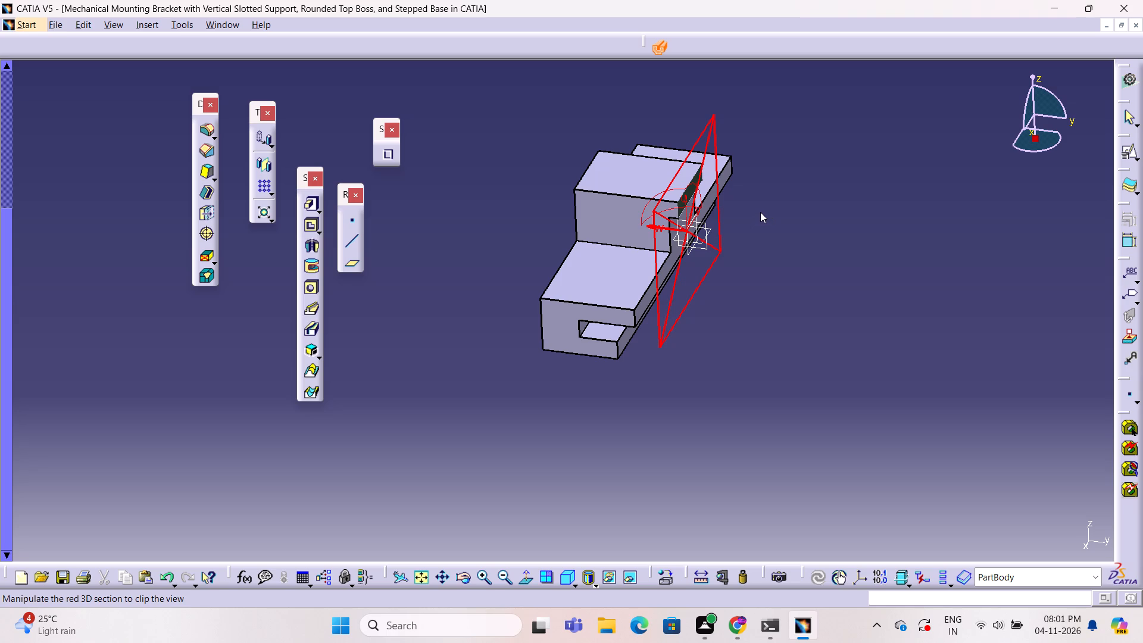
Compare the horizontal xy section through the cross block with the zx section through the central slot.
{"action": "left_click", "coordinate": [686, 224]}
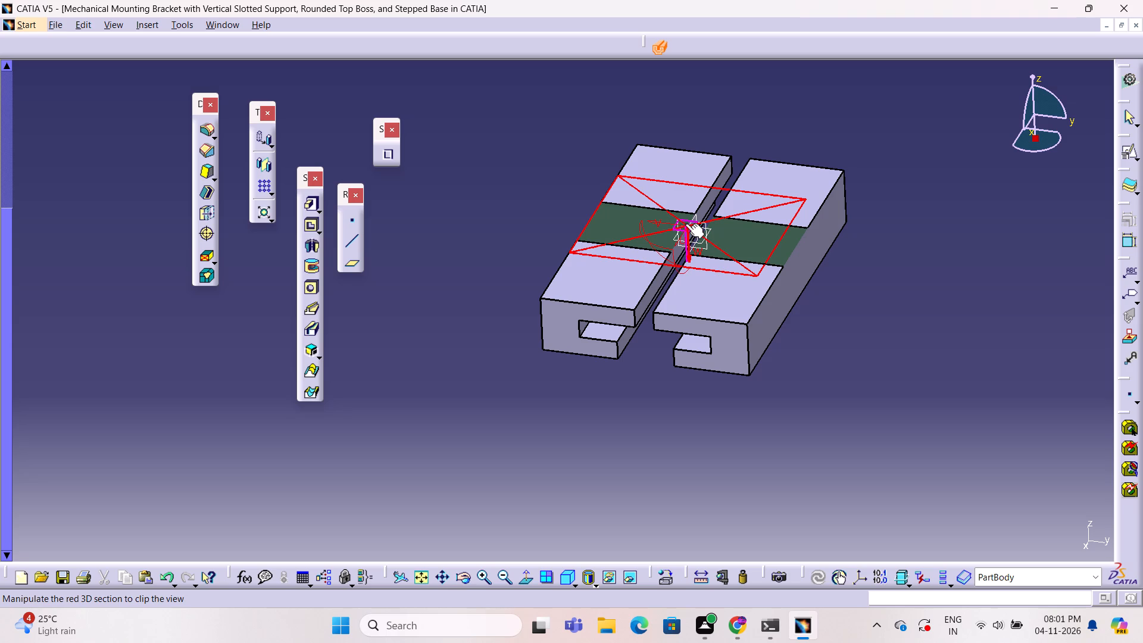
{"action": "left_click", "coordinate": [685, 237]}
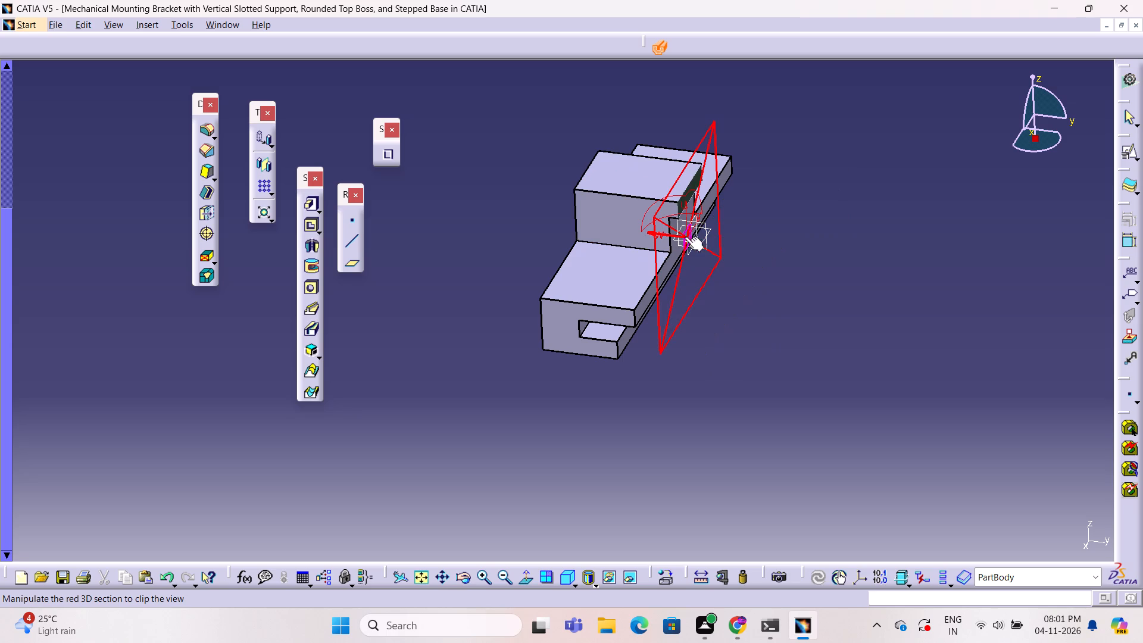
{"action": "middle_click_drag", "start_coordinate": [778, 228], "coordinate": [833, 214]}
{"action": "scroll", "coordinate": [778, 228], "scroll_direction": "down", "scroll_amount": 1}
{"action": "right_click_drag", "start_coordinate": [778, 228], "coordinate": [833, 214]}
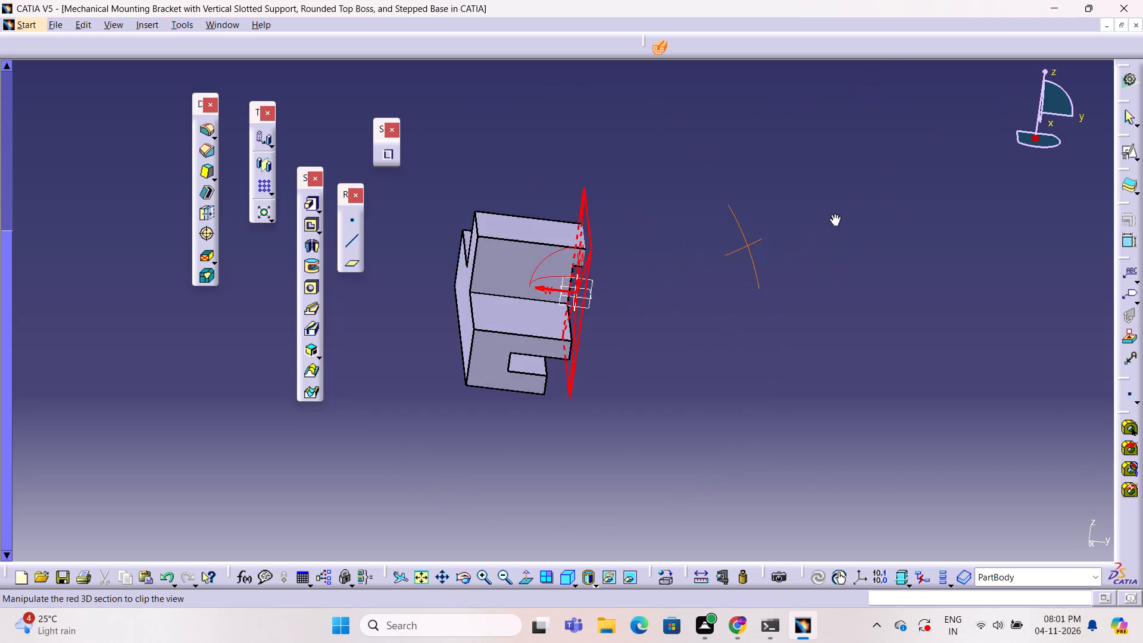
{"action": "middle_click_drag", "start_coordinate": [833, 214], "coordinate": [775, 207]}
{"action": "right_click_drag", "start_coordinate": [833, 214], "coordinate": [775, 207]}
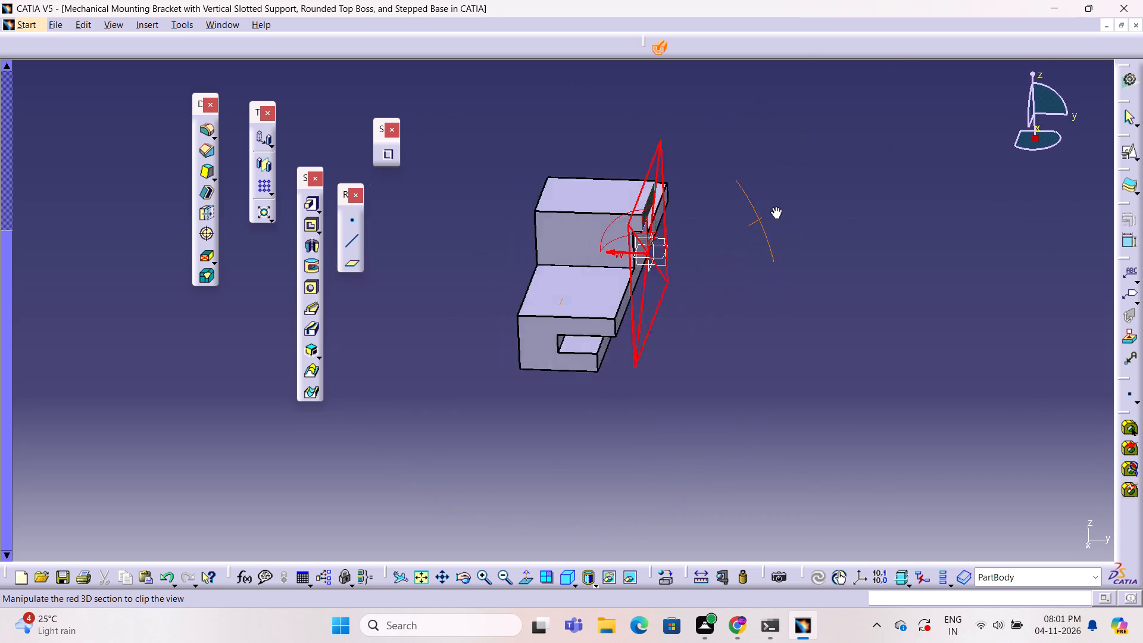
{"action": "middle_click_drag", "start_coordinate": [775, 207], "coordinate": [798, 188]}
{"action": "right_click_drag", "start_coordinate": [775, 207], "coordinate": [798, 188]}
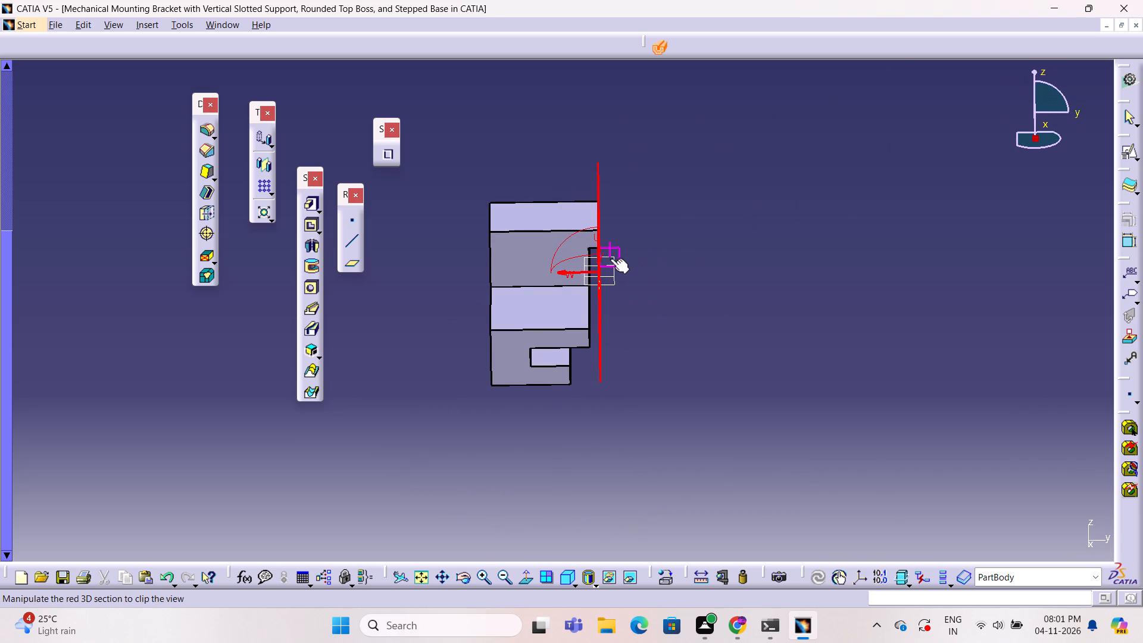
Section the part horizontally through the xy plane and then through the yz plane, comparing the cross block cuts.
{"action": "left_click", "coordinate": [610, 267]}
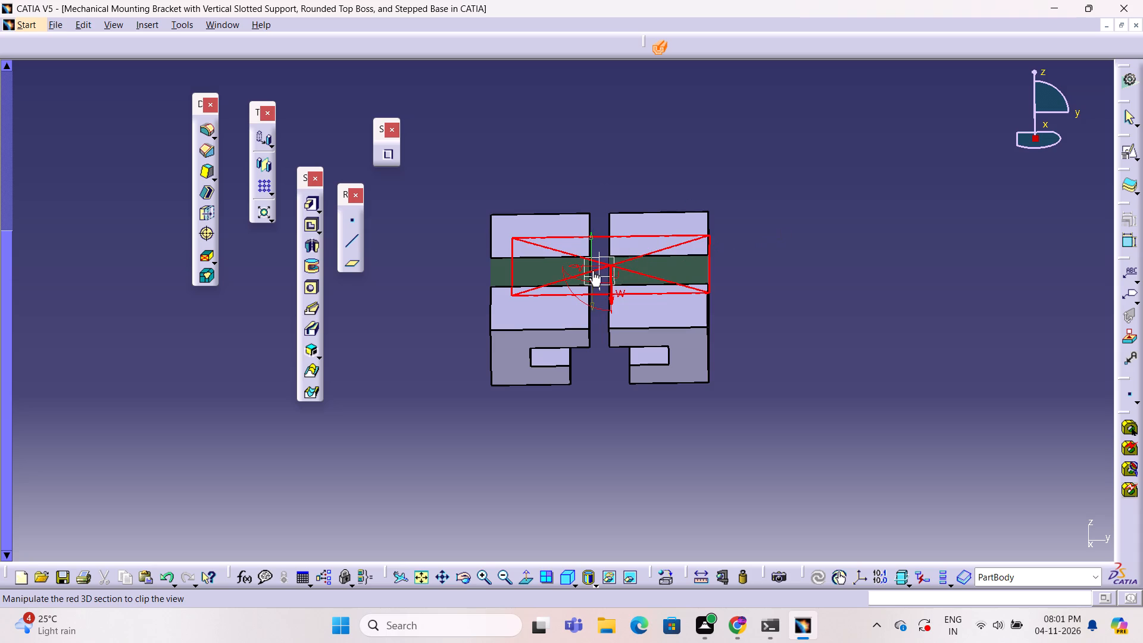
{"action": "left_click", "coordinate": [590, 265]}
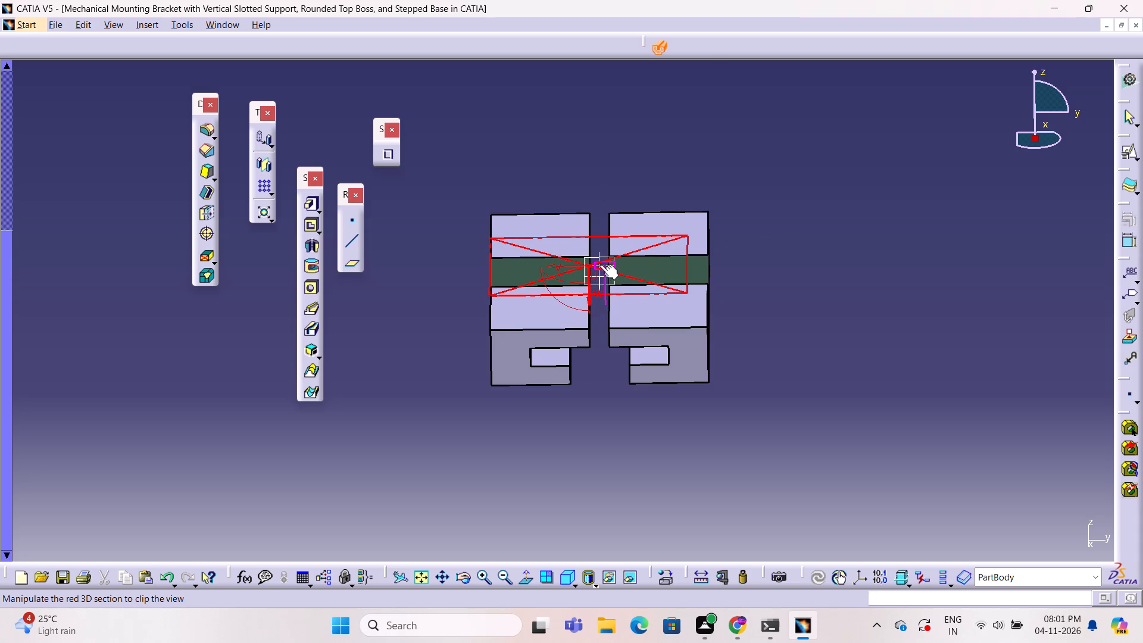
{"action": "left_click", "coordinate": [600, 259]}
{"action": "left_click", "coordinate": [611, 267]}
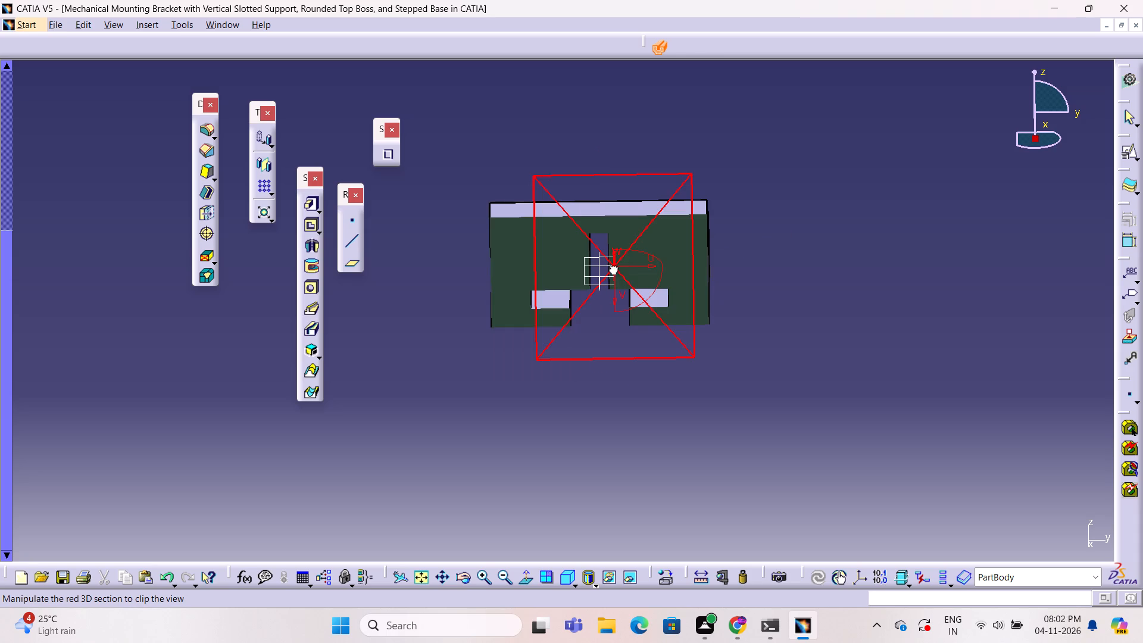
{"action": "middle_click", "coordinate": [761, 250]}
{"action": "right_click_drag", "start_coordinate": [761, 250], "coordinate": [849, 213]}
{"action": "middle_click_drag", "start_coordinate": [761, 250], "coordinate": [849, 213]}
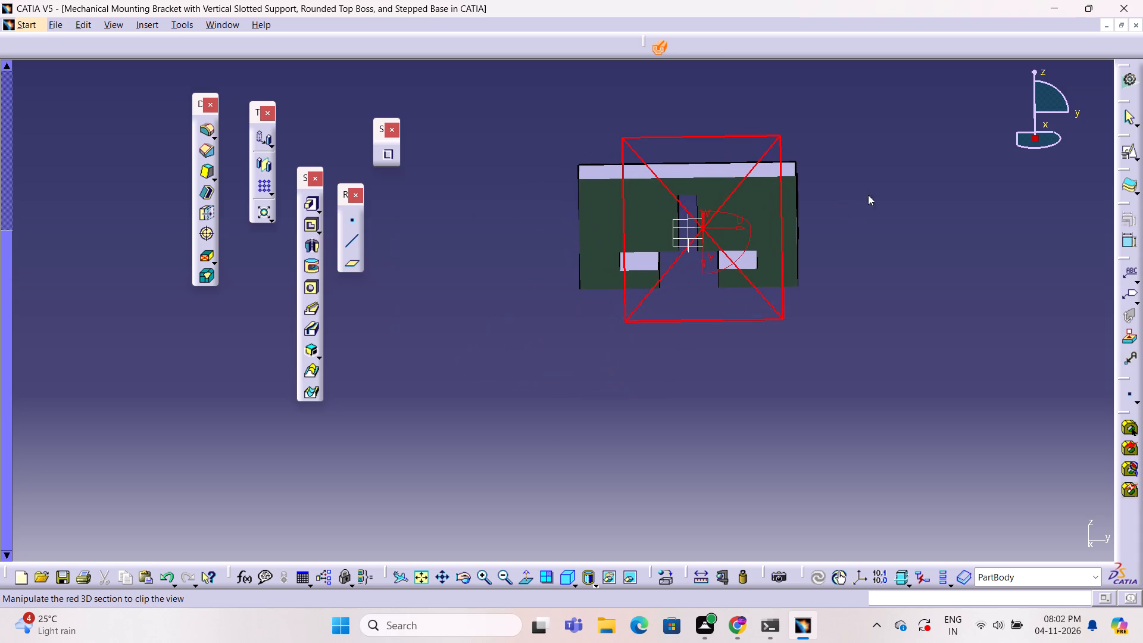
Inspect the yz section, fit the whole part in view, and end the sectioning.
{"action": "middle_click_drag", "start_coordinate": [880, 190], "coordinate": [770, 231]}
{"action": "scroll", "coordinate": [880, 191], "scroll_direction": "down", "scroll_amount": 1}
{"action": "right_click_drag", "start_coordinate": [880, 192], "coordinate": [770, 230]}
{"action": "right_click", "coordinate": [771, 227]}
{"action": "middle_click", "coordinate": [866, 195]}
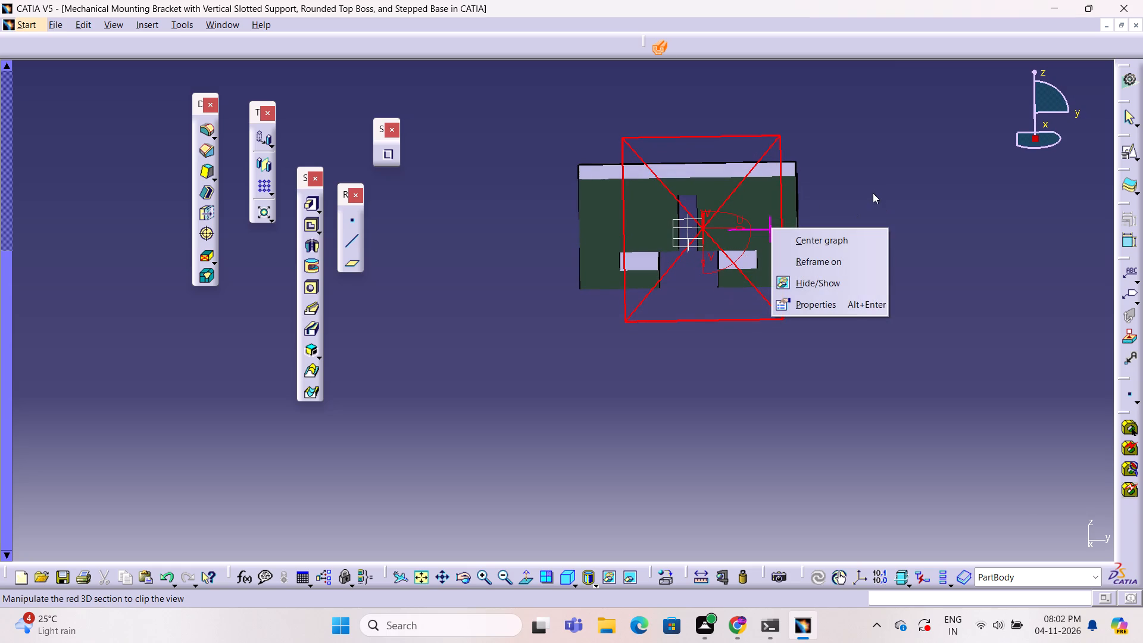
{"action": "left_click", "coordinate": [873, 191]}
{"action": "middle_click", "coordinate": [882, 195]}
{"action": "middle_click", "coordinate": [882, 195]}
{"action": "right_click_drag", "start_coordinate": [882, 195], "coordinate": [958, 215]}
{"action": "middle_click", "coordinate": [882, 195]}
{"action": "middle_click", "coordinate": [883, 195]}
{"action": "middle_click", "coordinate": [883, 195]}
{"action": "middle_click", "coordinate": [883, 197]}
{"action": "middle_click_drag", "start_coordinate": [877, 201], "coordinate": [867, 223]}
{"action": "middle_click_drag", "start_coordinate": [905, 222], "coordinate": [920, 220]}
{"action": "middle_click_drag", "start_coordinate": [935, 218], "coordinate": [947, 217]}
{"action": "middle_click", "coordinate": [953, 216]}
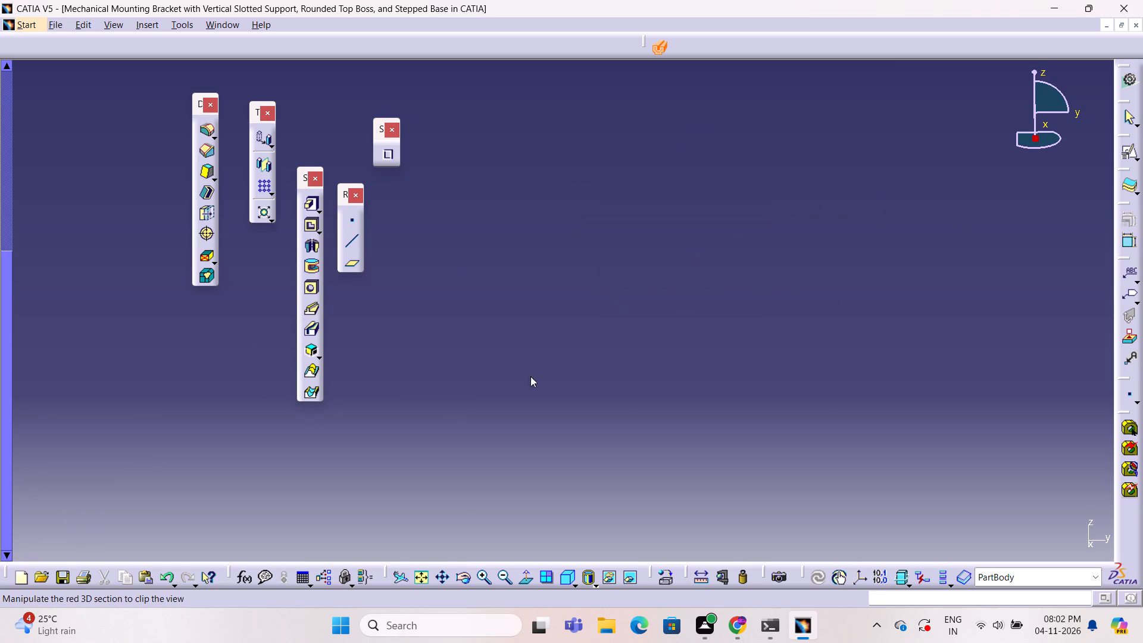
{"action": "left_click", "coordinate": [418, 579]}
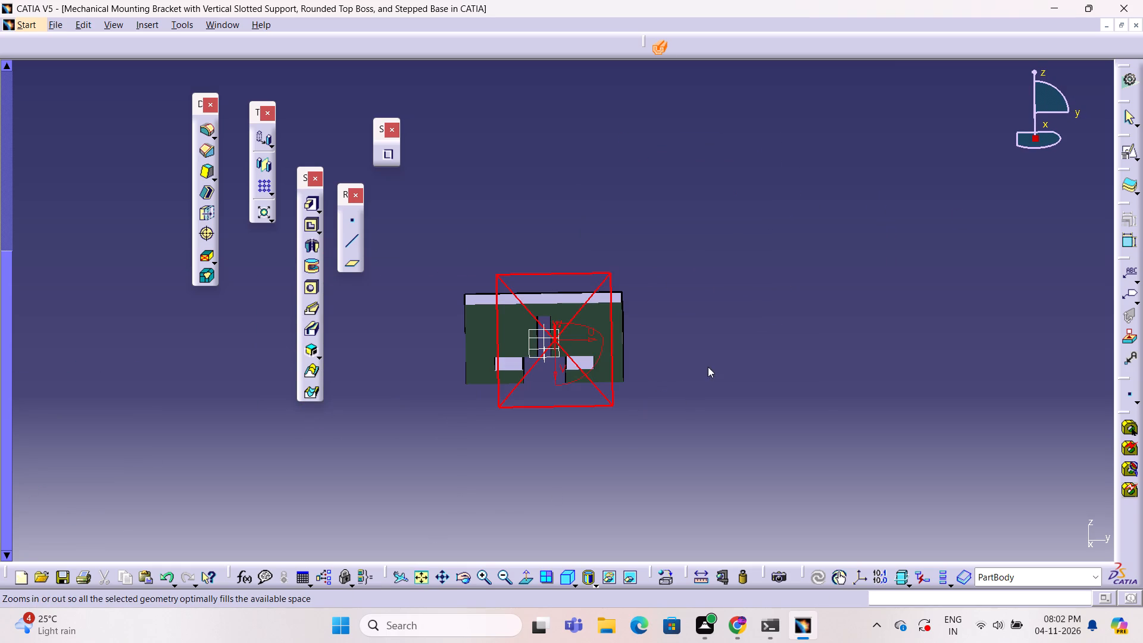
{"action": "left_click", "coordinate": [666, 50]}
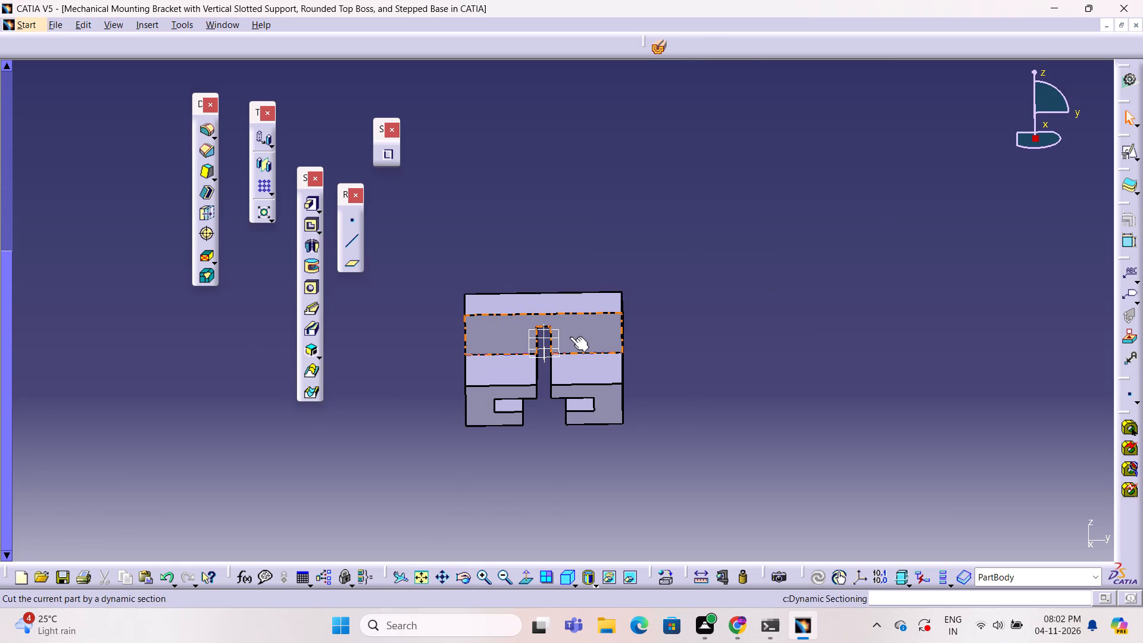
Start a positioned sketch on the cross block's front face and draw a circle about 36 mm right of the central axis.
{"action": "left_click", "coordinate": [594, 345]}
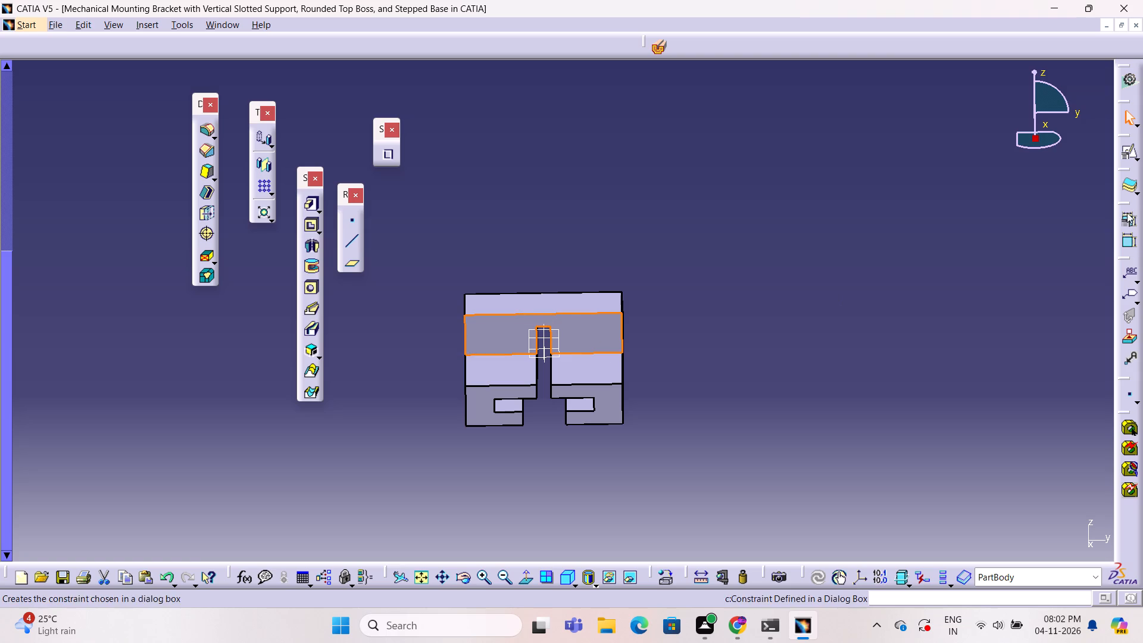
{"action": "left_click", "coordinate": [1125, 157]}
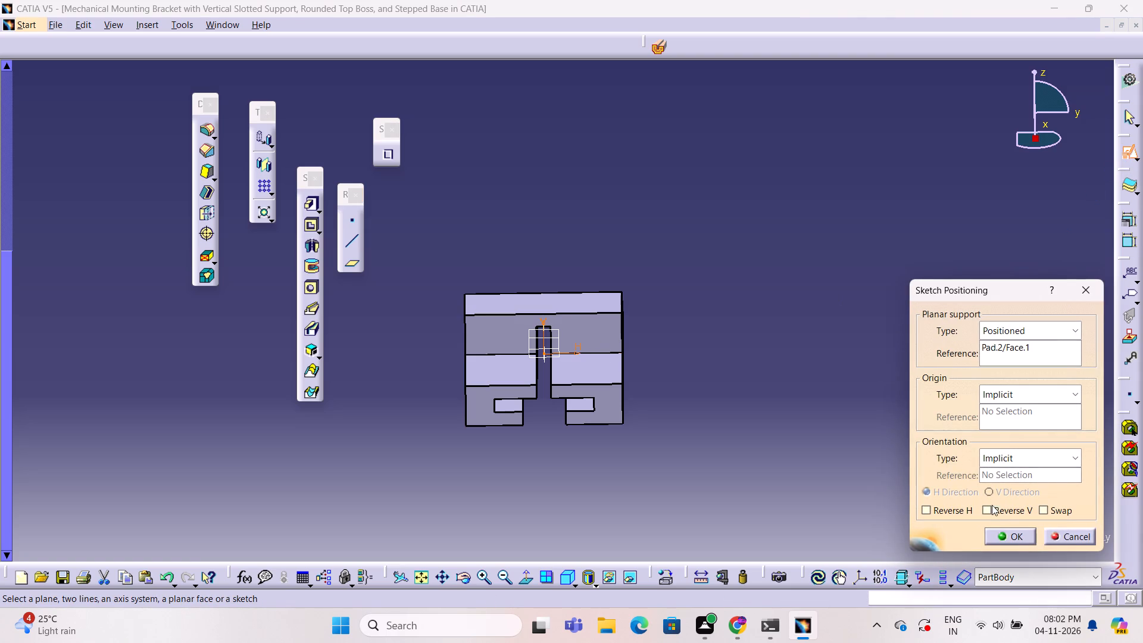
{"action": "left_click", "coordinate": [1011, 538]}
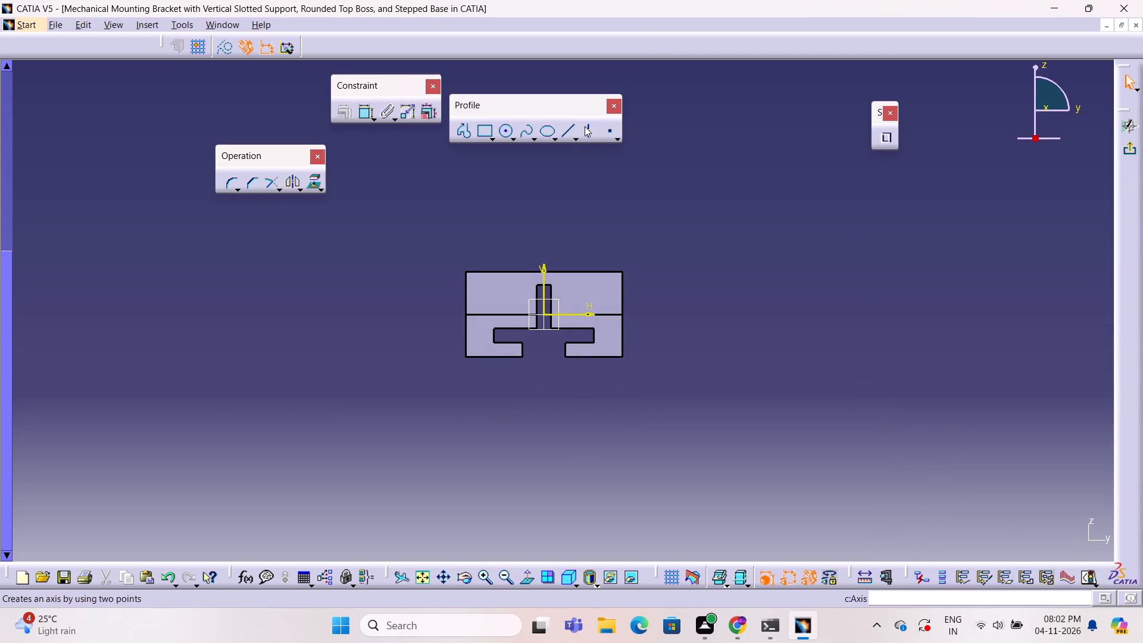
{"action": "left_click", "coordinate": [505, 132]}
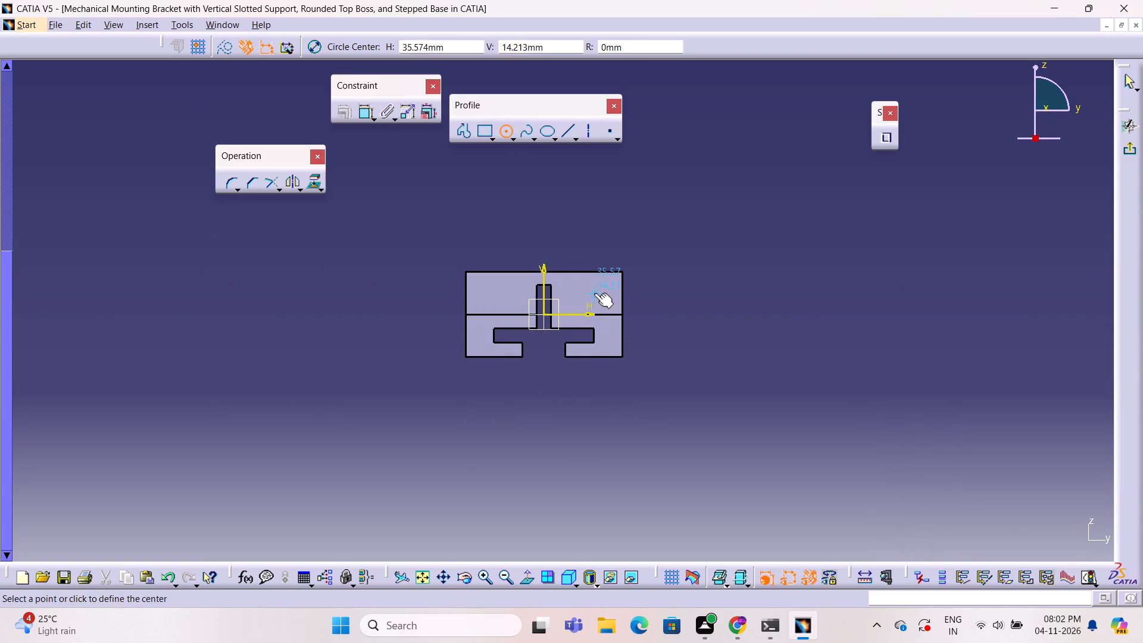
{"action": "left_click", "coordinate": [594, 292]}
{"action": "left_click", "coordinate": [601, 299]}
{"action": "left_click", "coordinate": [672, 285]}
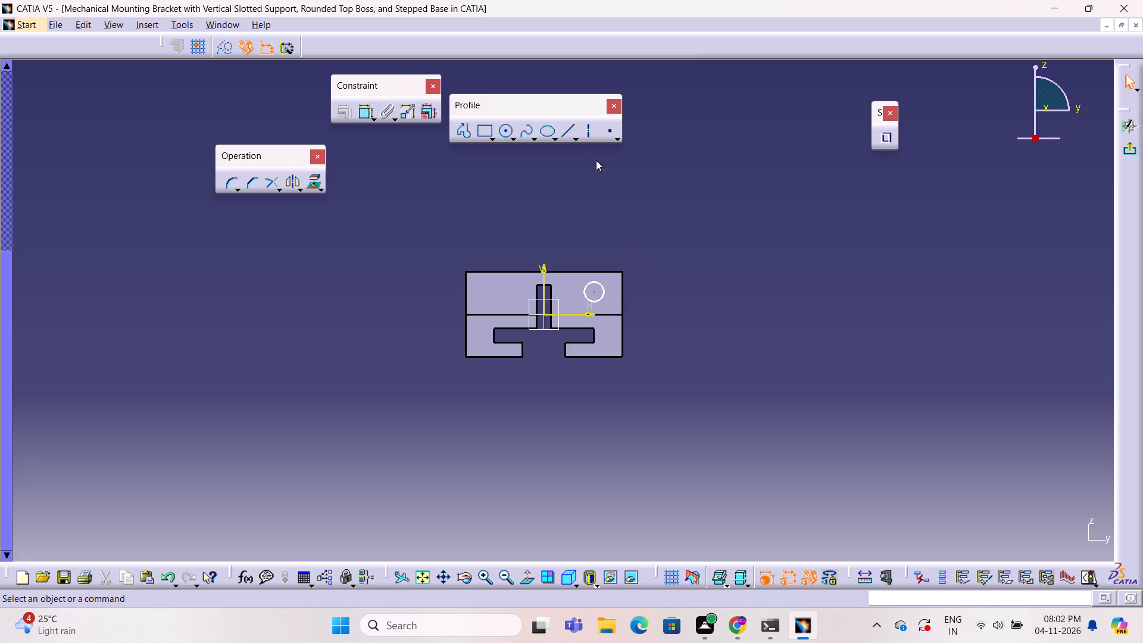
Draw a second circle of about 7 mm radius, centred about 30 mm left of the axis level with the first, and finish the sketch.
{"action": "left_click", "coordinate": [504, 130]}
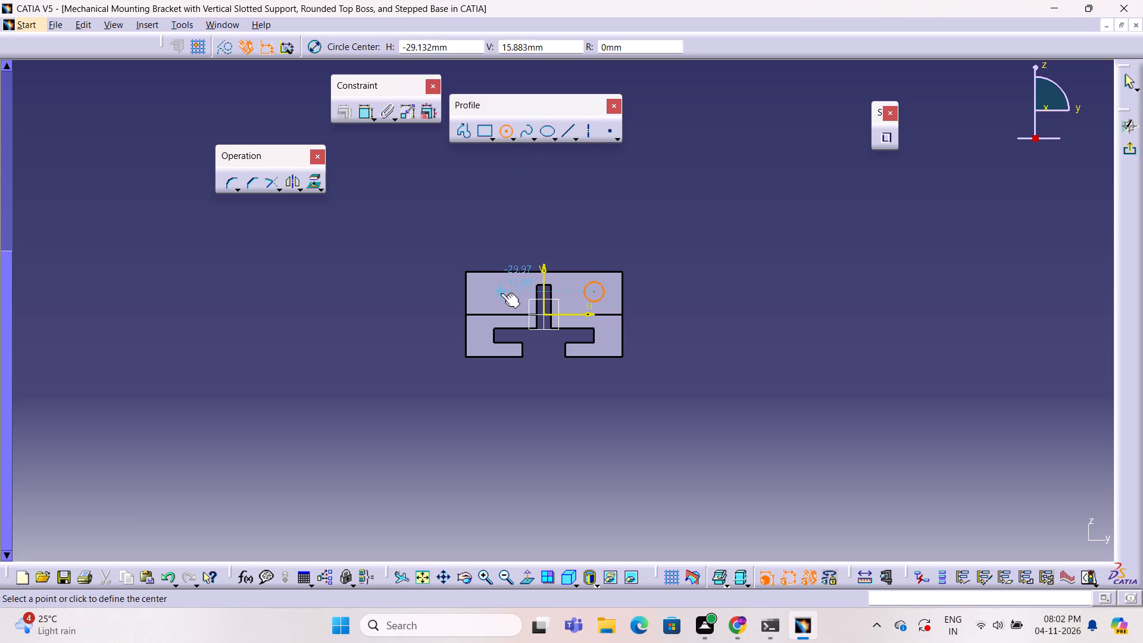
{"action": "left_click", "coordinate": [501, 294]}
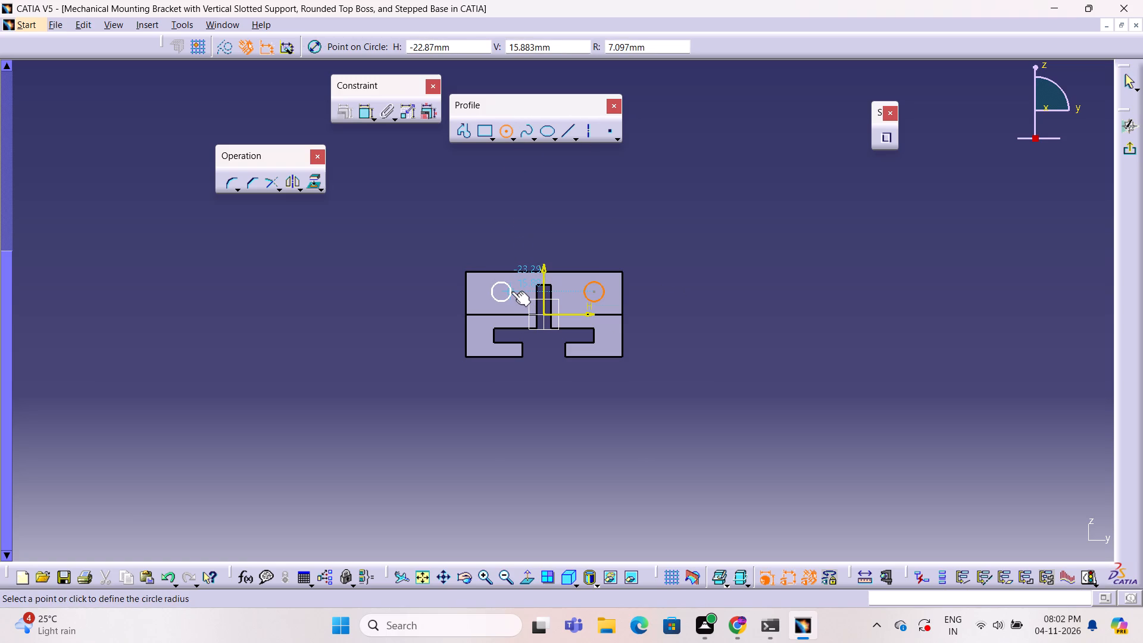
{"action": "left_click", "coordinate": [511, 289]}
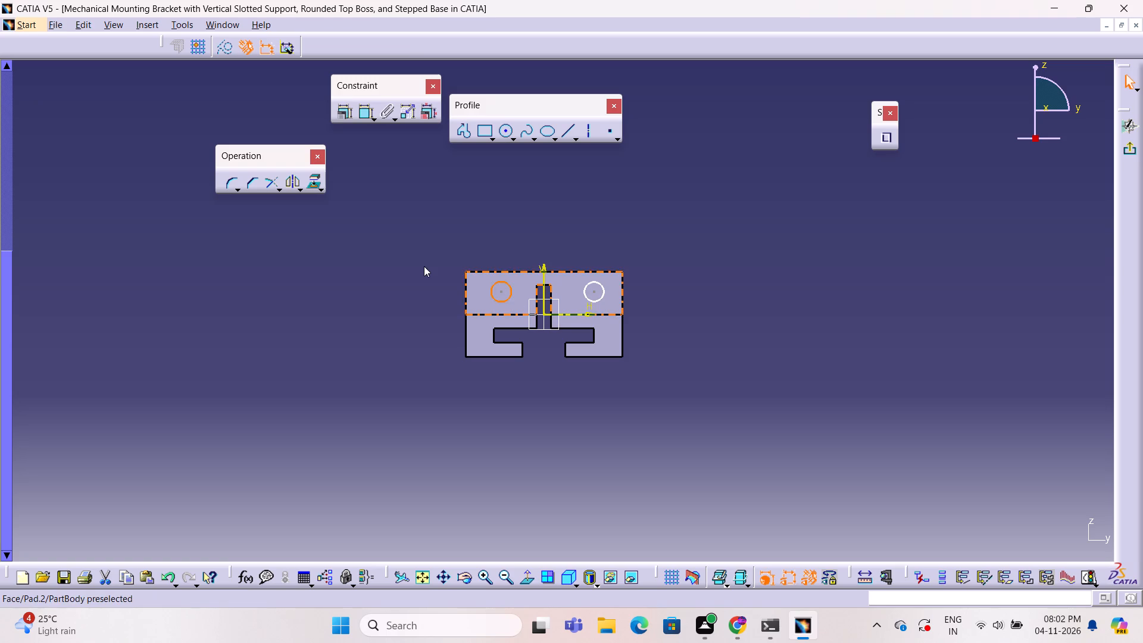
{"action": "left_click", "coordinate": [424, 266]}
{"action": "middle_click_drag", "start_coordinate": [721, 277], "coordinate": [619, 309]}
{"action": "right_click_drag", "start_coordinate": [721, 277], "coordinate": [619, 309]}
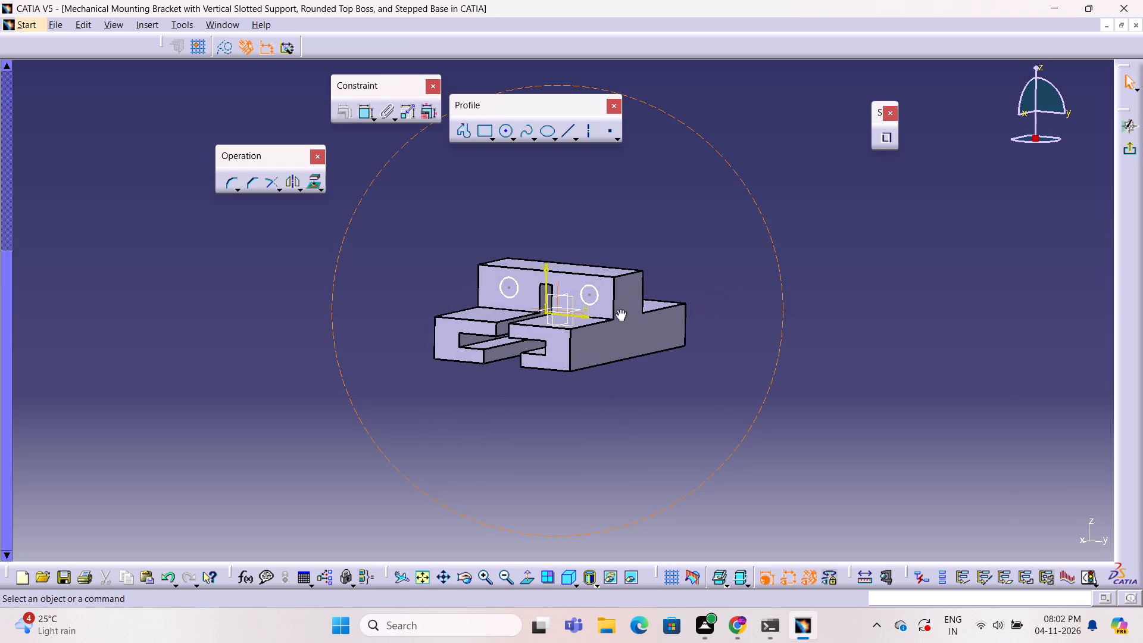
{"action": "middle_click_drag", "start_coordinate": [619, 309], "coordinate": [609, 310]}
{"action": "right_click_drag", "start_coordinate": [619, 309], "coordinate": [609, 310]}
{"action": "right_click_drag", "start_coordinate": [610, 307], "coordinate": [616, 303]}
{"action": "right_click", "coordinate": [621, 299]}
{"action": "left_click", "coordinate": [754, 222]}
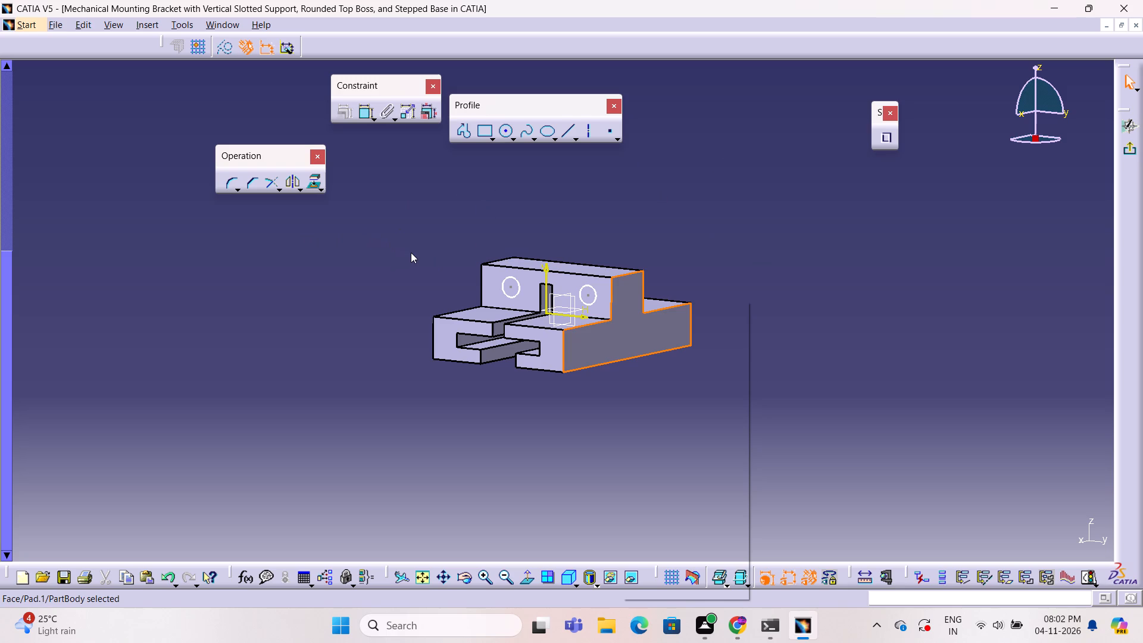
{"action": "left_click", "coordinate": [1128, 155]}
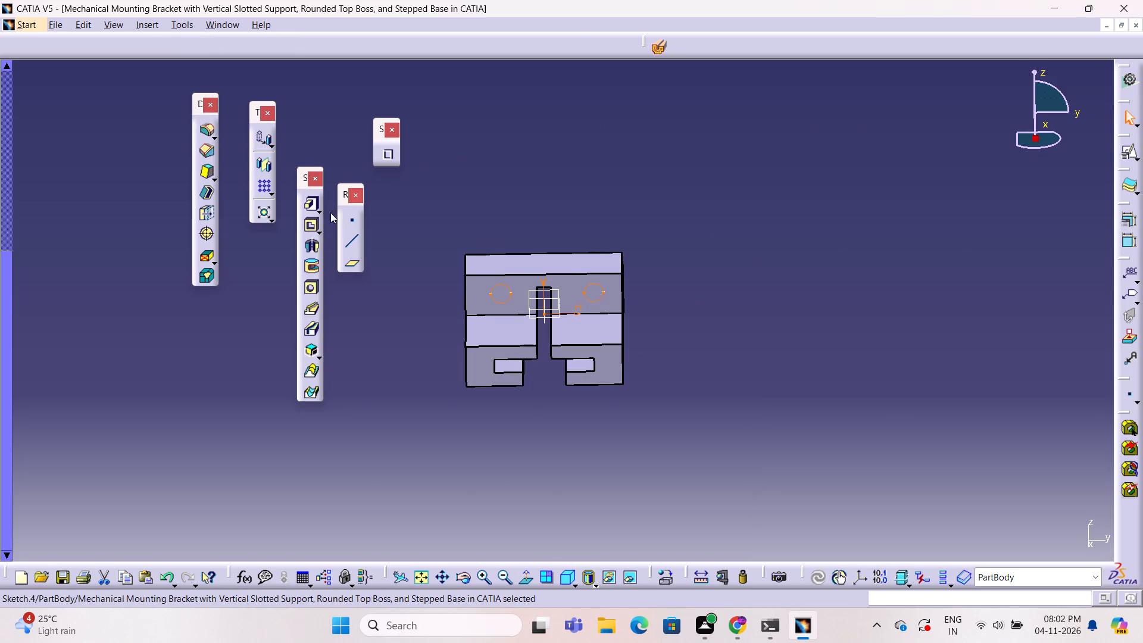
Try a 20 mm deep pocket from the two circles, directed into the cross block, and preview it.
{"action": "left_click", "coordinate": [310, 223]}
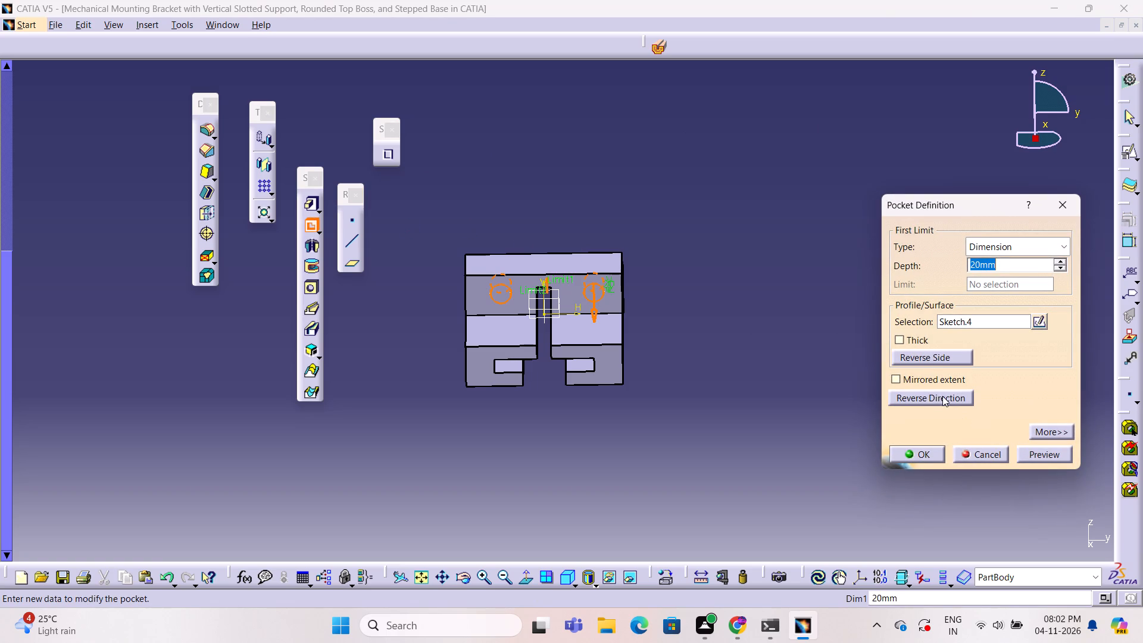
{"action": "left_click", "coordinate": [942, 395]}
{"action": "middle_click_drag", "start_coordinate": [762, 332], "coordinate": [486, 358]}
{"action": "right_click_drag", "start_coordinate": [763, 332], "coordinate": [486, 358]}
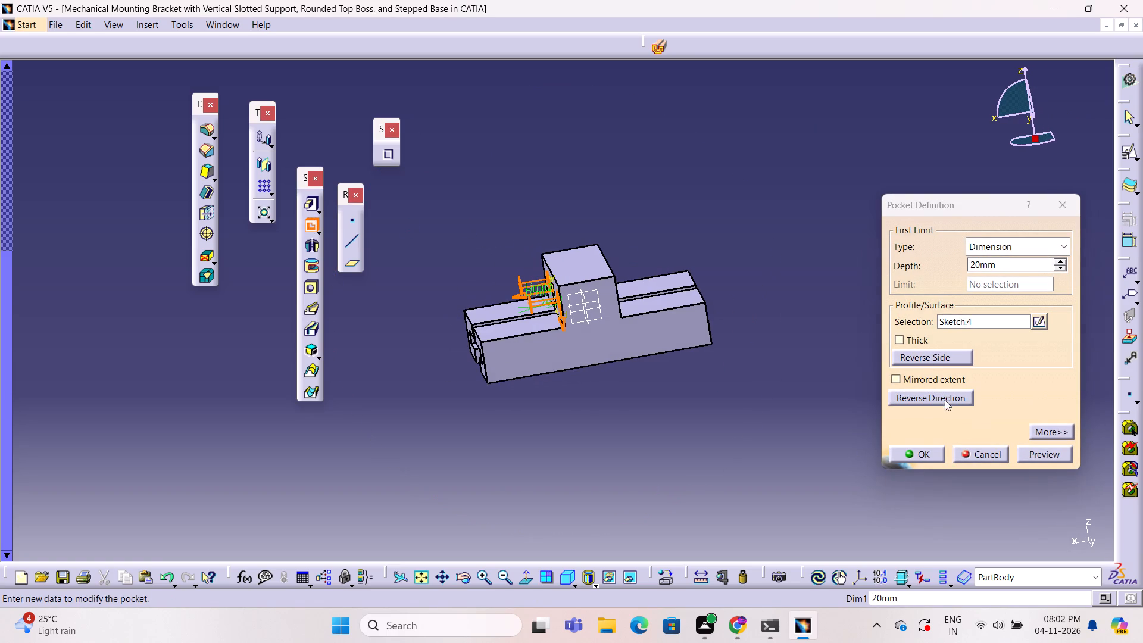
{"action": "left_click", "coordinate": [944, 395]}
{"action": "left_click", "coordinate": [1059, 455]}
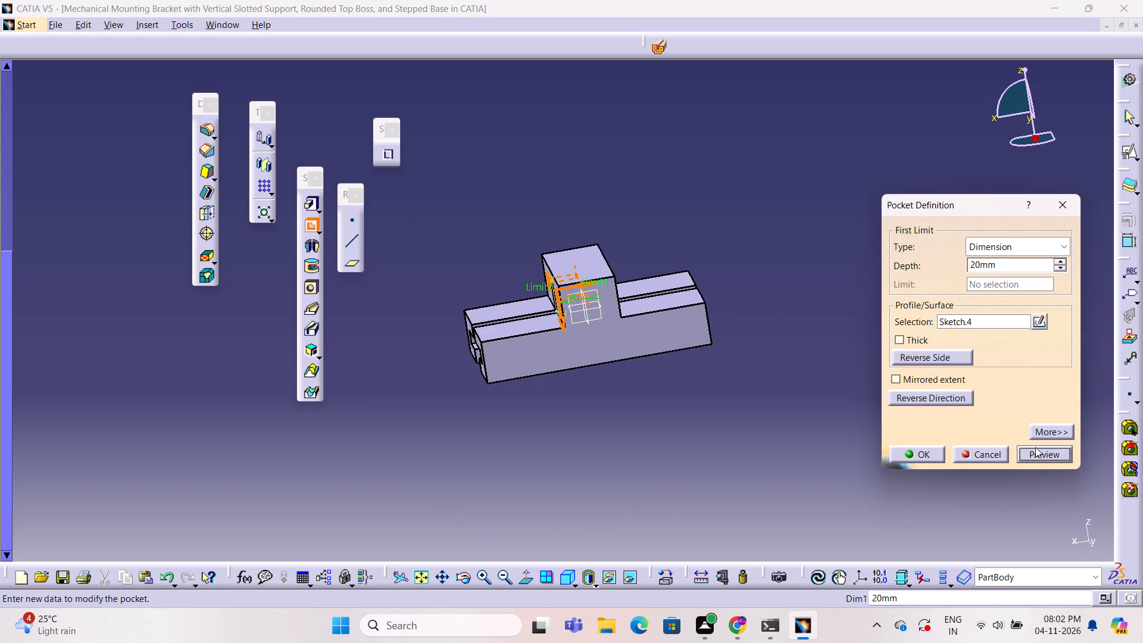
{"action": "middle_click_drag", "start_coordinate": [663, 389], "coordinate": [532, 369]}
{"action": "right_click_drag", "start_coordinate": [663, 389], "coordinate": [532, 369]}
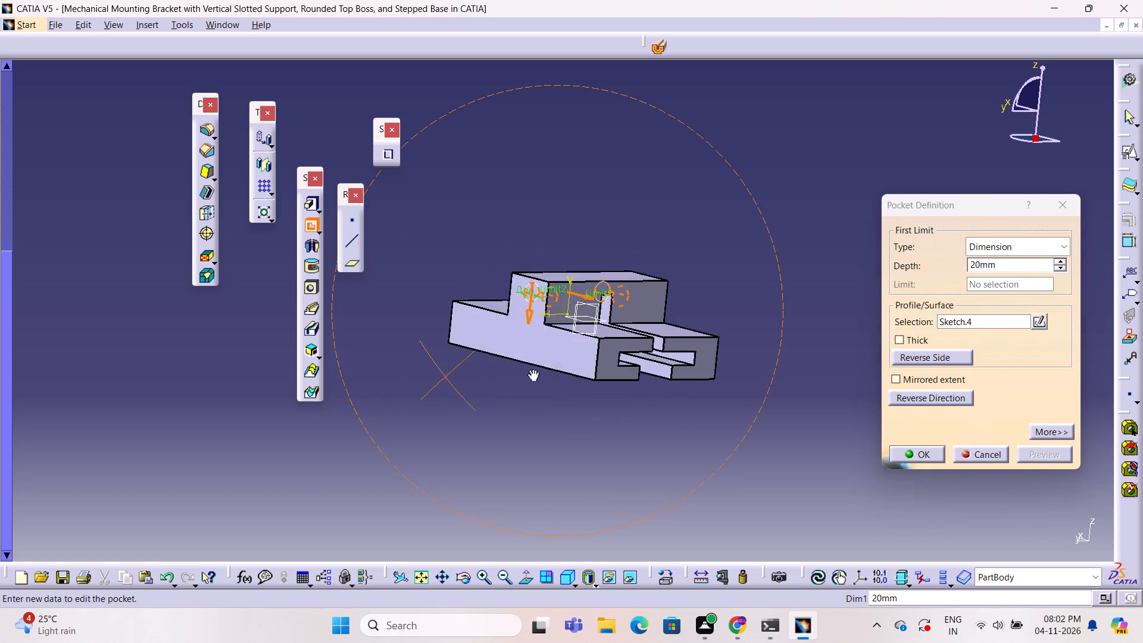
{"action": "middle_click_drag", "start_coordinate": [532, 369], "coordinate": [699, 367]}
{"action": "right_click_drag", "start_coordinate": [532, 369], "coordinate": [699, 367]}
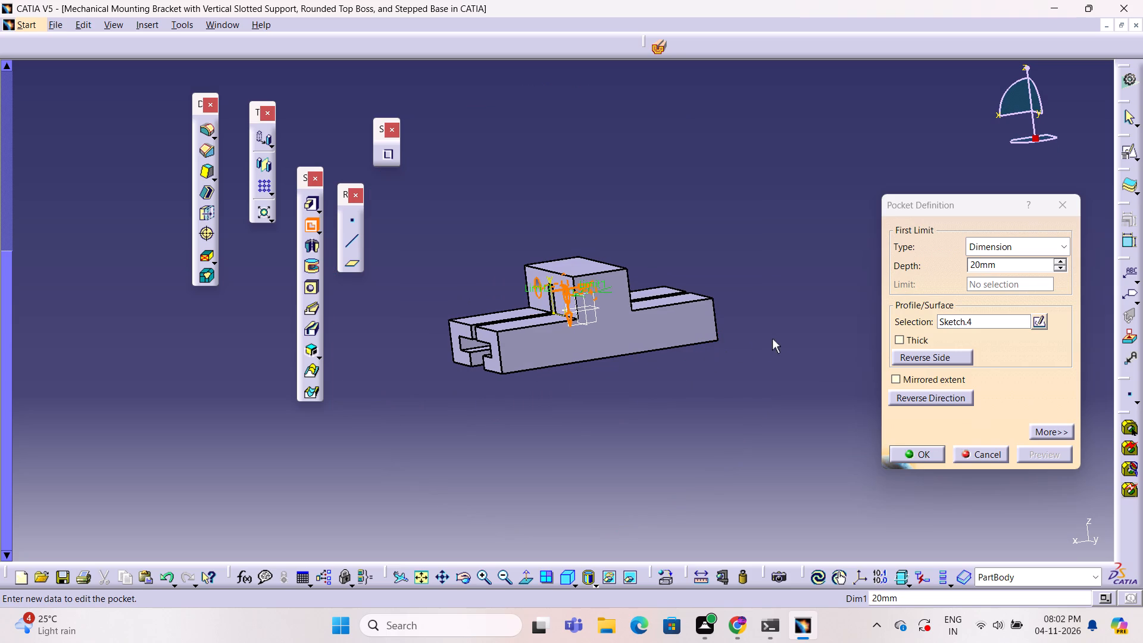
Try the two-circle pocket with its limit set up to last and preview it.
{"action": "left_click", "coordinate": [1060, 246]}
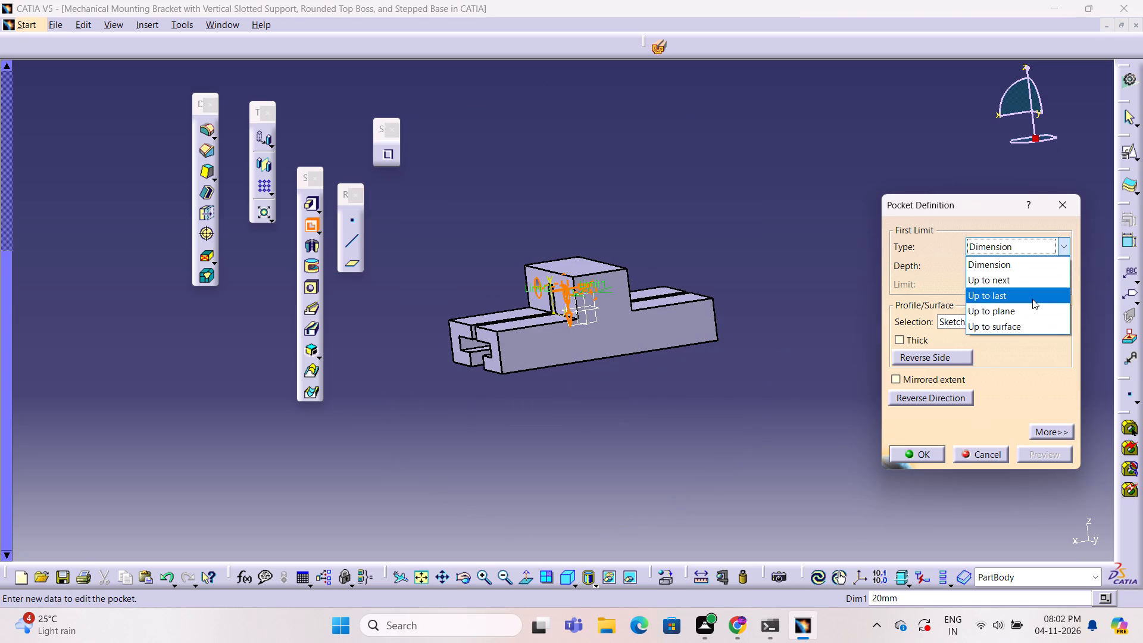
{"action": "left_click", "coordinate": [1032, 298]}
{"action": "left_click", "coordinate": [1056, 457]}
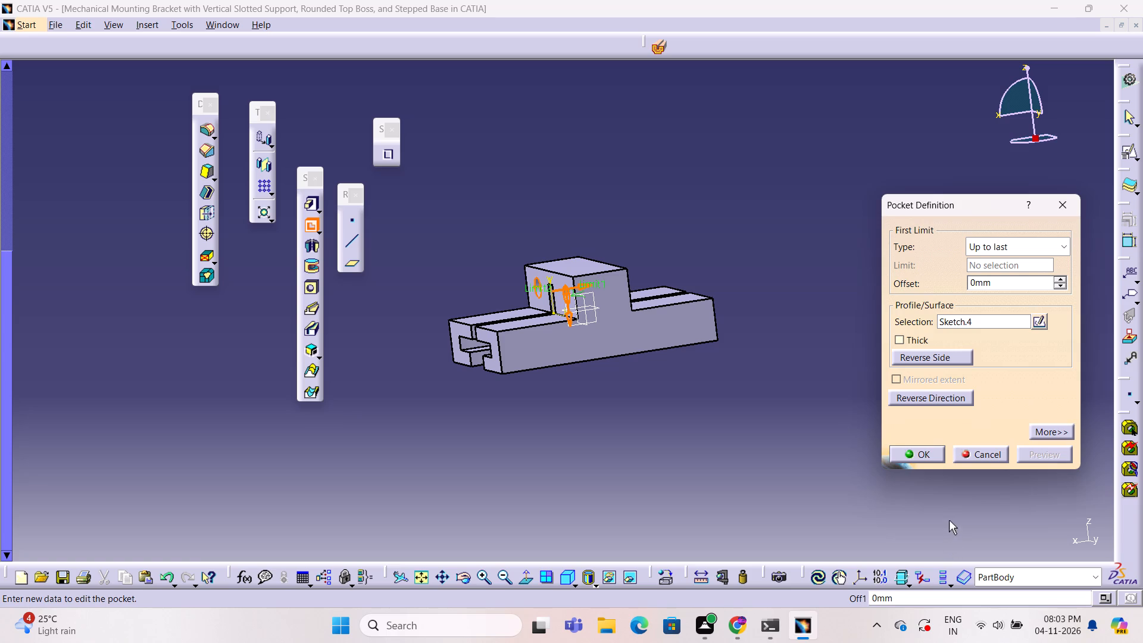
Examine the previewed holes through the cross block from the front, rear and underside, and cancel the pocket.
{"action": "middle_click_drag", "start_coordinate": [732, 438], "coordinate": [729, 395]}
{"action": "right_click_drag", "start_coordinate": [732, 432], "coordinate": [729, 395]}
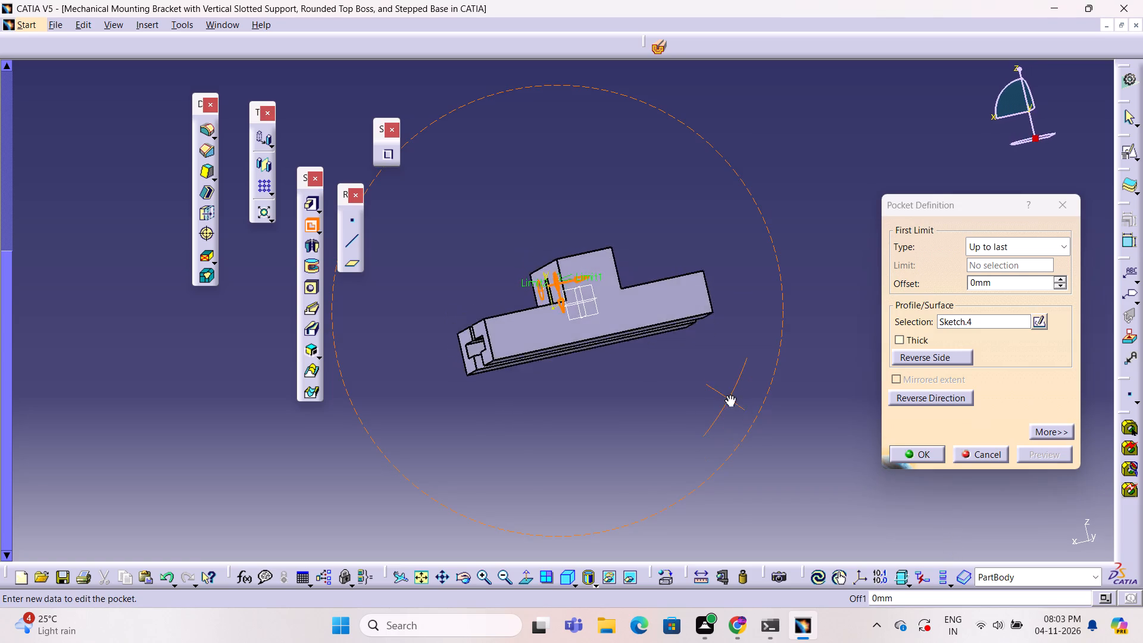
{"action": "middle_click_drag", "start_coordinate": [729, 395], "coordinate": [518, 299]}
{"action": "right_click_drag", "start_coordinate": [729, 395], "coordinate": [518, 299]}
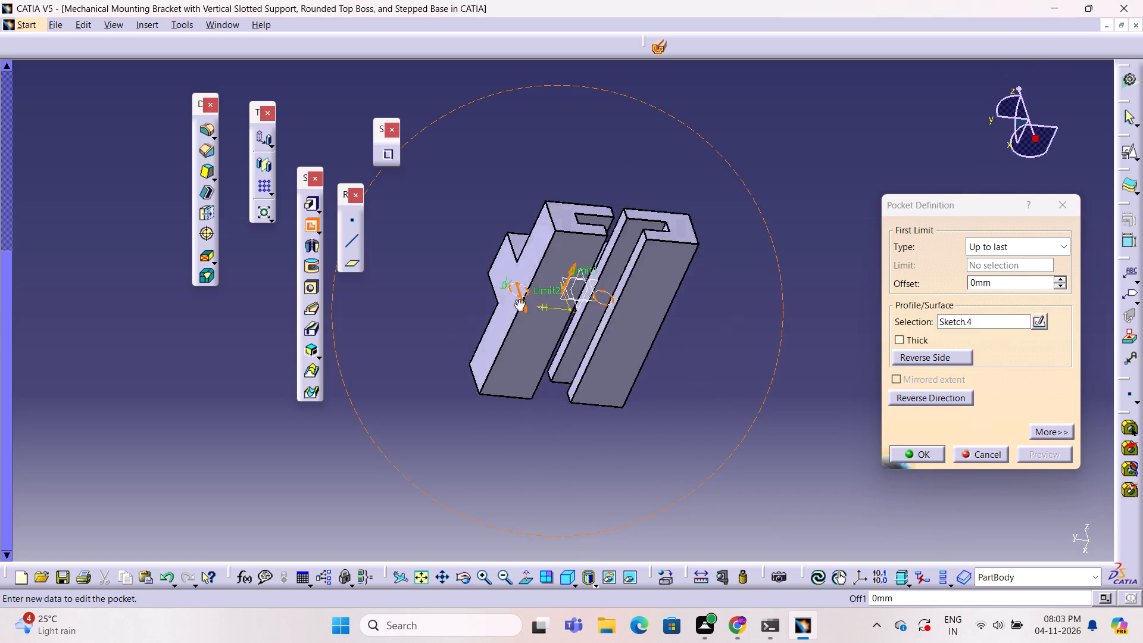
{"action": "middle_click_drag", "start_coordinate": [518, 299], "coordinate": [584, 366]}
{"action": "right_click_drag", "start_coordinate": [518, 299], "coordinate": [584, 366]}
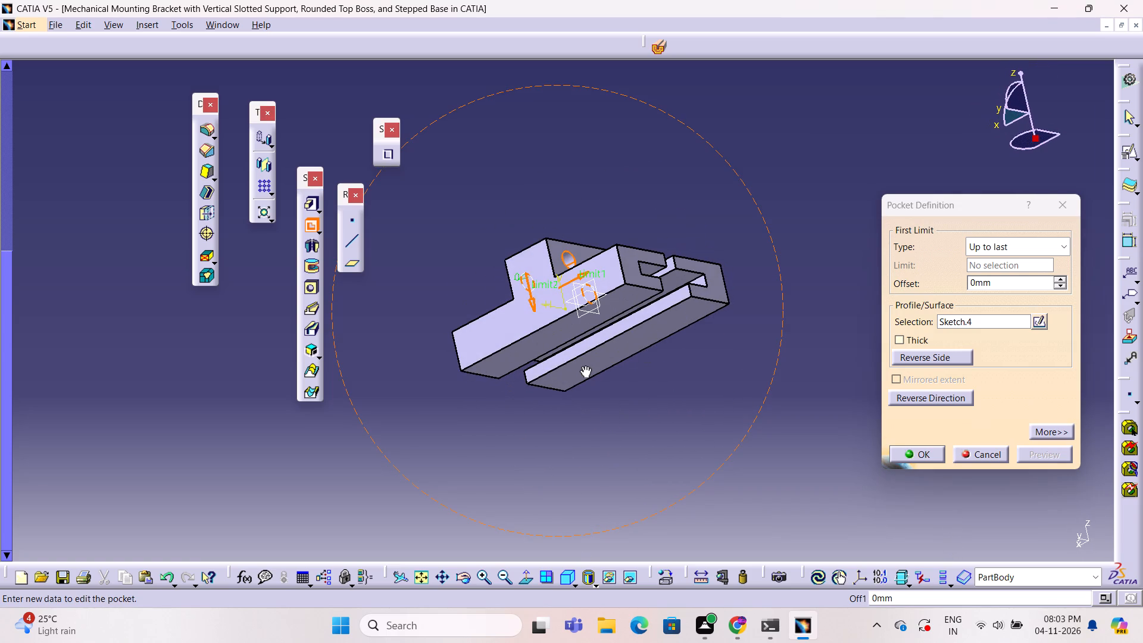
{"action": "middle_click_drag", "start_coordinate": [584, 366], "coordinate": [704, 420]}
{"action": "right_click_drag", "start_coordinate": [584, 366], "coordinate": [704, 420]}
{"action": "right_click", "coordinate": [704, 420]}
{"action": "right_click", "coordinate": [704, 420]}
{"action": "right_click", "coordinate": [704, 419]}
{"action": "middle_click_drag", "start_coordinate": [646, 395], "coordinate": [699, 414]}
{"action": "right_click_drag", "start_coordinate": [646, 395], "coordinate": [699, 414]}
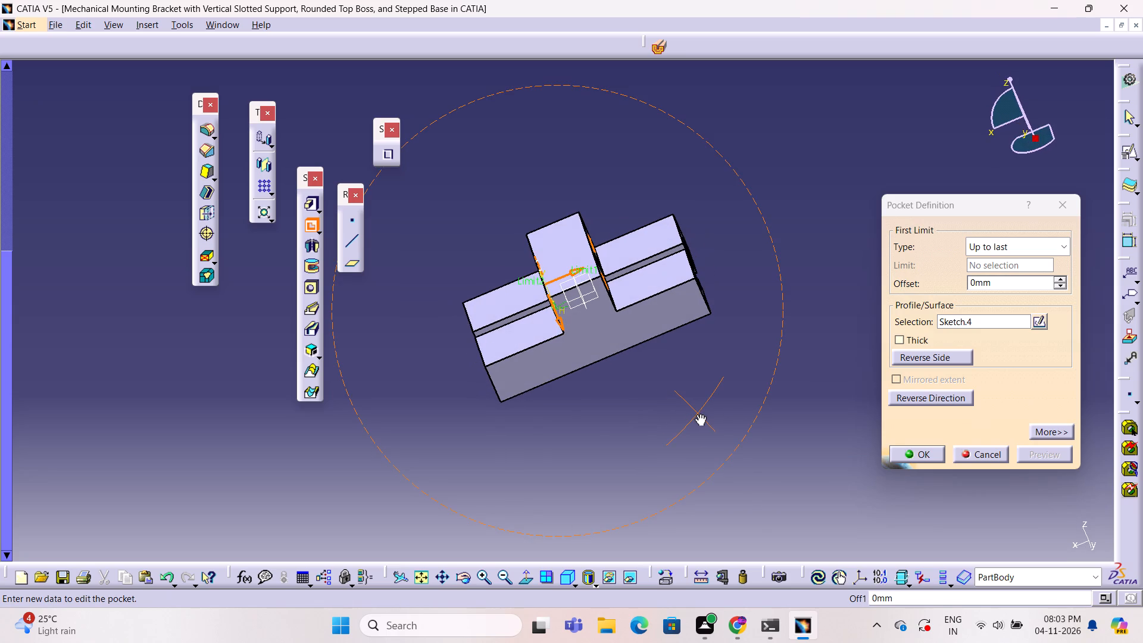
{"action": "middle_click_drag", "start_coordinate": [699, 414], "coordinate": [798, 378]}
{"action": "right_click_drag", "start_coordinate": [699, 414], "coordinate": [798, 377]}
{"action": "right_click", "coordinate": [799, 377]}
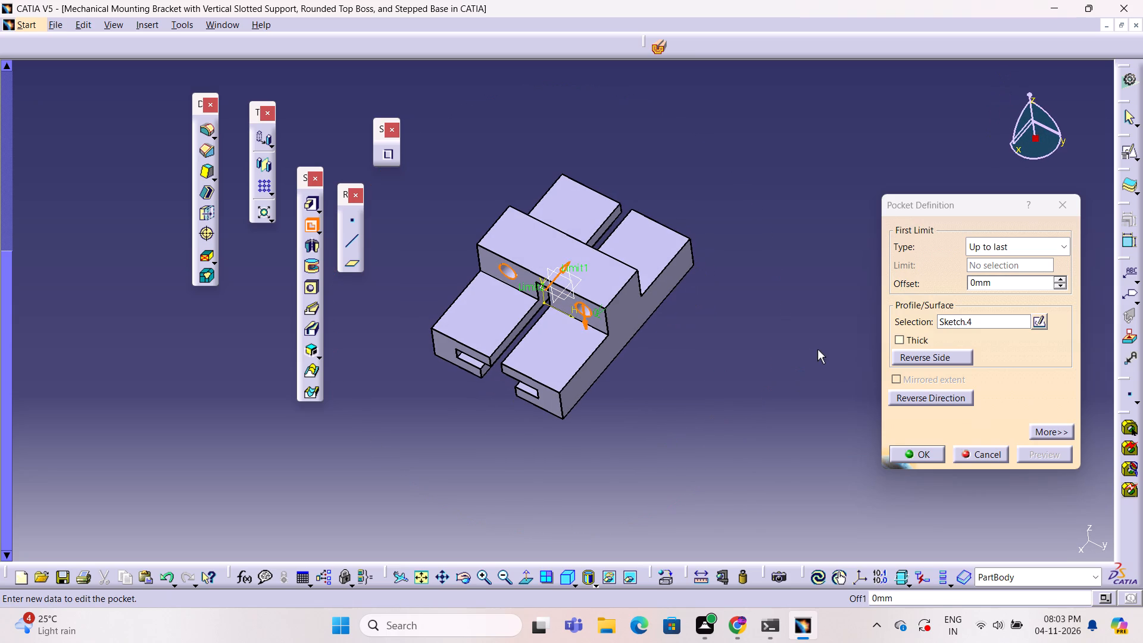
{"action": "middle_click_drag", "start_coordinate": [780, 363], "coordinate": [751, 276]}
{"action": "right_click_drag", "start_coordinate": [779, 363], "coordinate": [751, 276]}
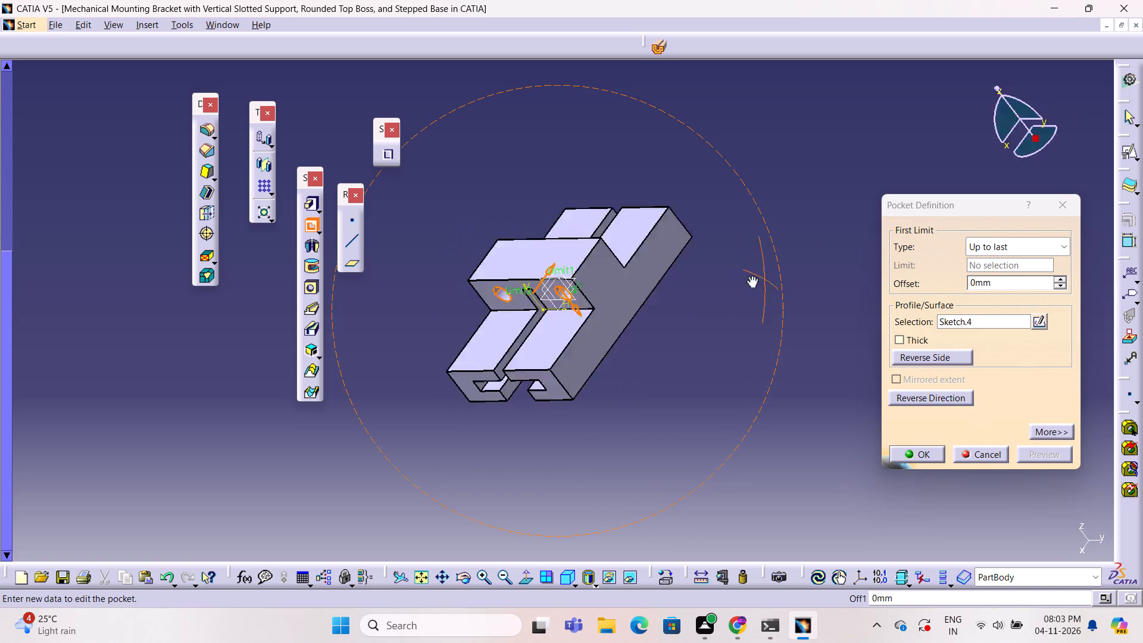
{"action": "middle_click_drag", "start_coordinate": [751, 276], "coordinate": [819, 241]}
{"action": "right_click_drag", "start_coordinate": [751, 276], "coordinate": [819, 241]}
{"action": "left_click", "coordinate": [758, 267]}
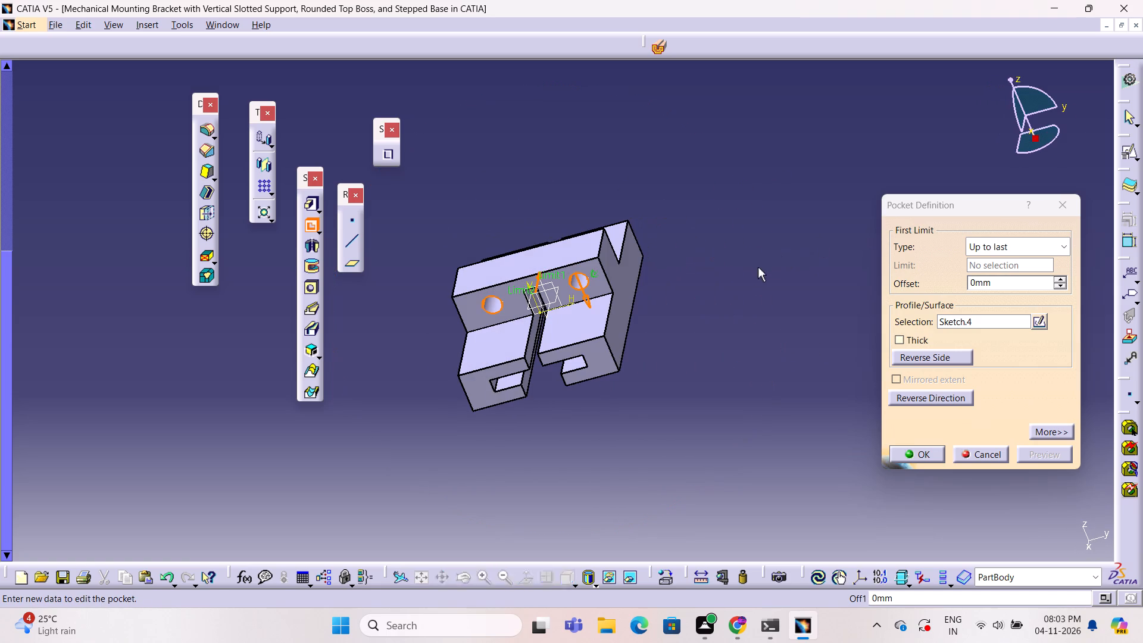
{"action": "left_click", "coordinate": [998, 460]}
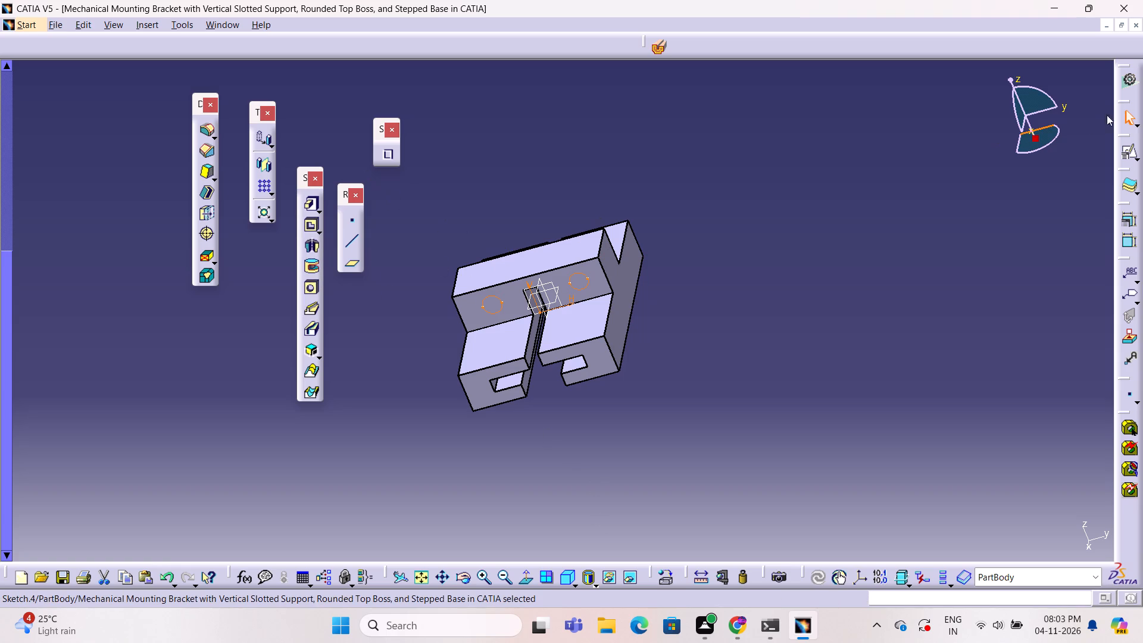
Reopen the hole sketch and draw a small circle between the left circle and the cross block's left edge.
{"action": "double_click", "coordinate": [586, 274]}
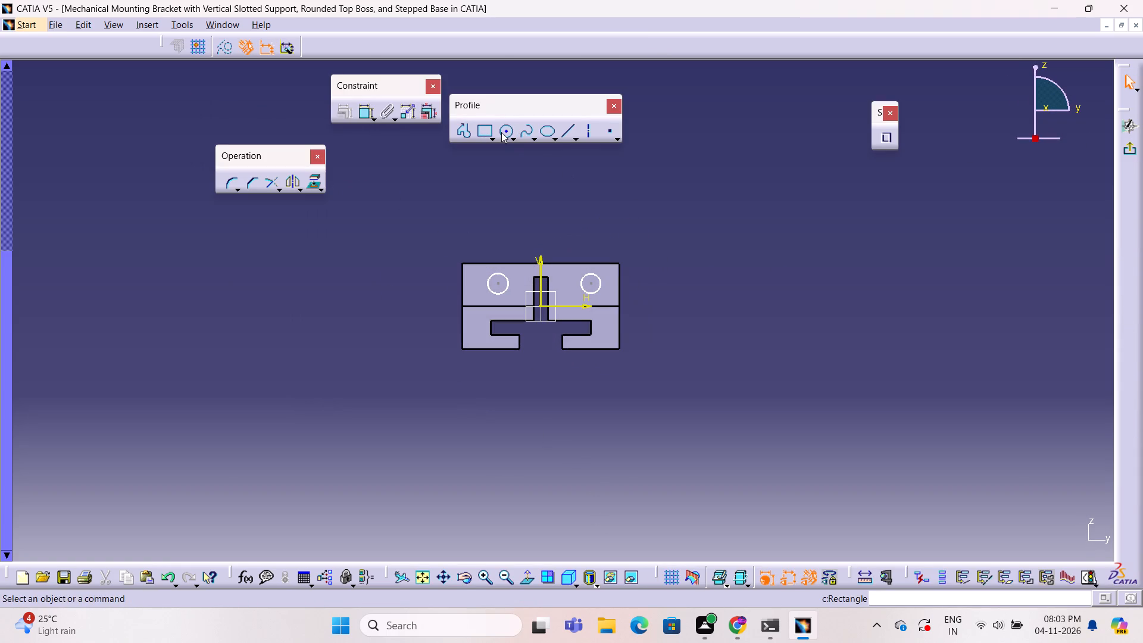
{"action": "left_click", "coordinate": [501, 132]}
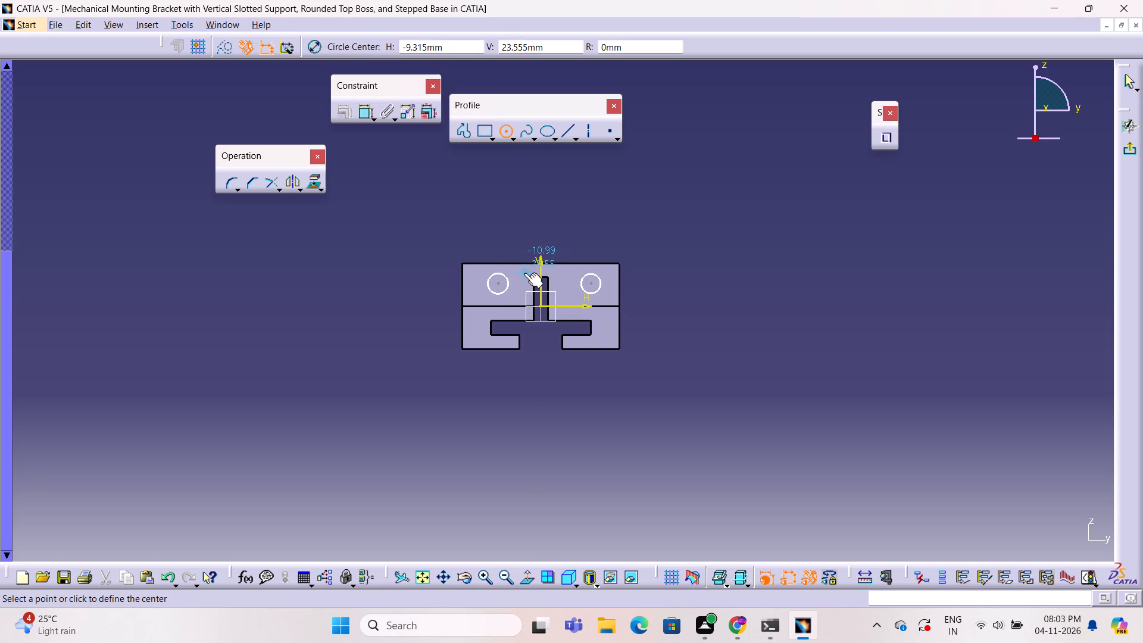
{"action": "left_click", "coordinate": [474, 291]}
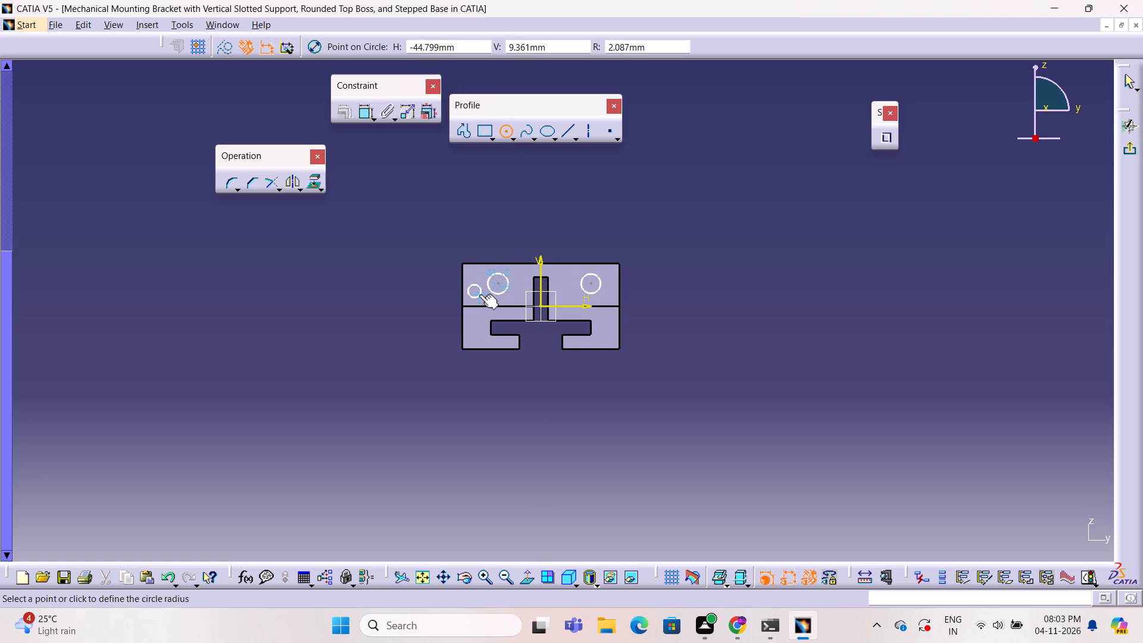
{"action": "left_click", "coordinate": [479, 293]}
{"action": "left_click", "coordinate": [797, 295]}
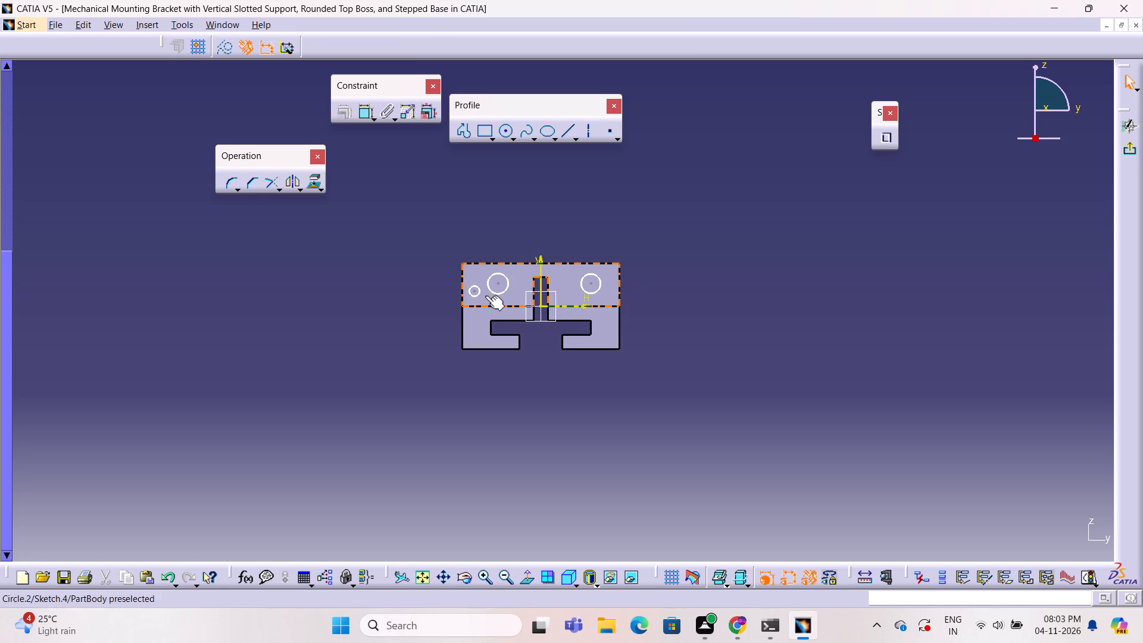
Mirror the small circle about the sketch's vertical axis and finish the sketch.
{"action": "left_click", "coordinate": [480, 292]}
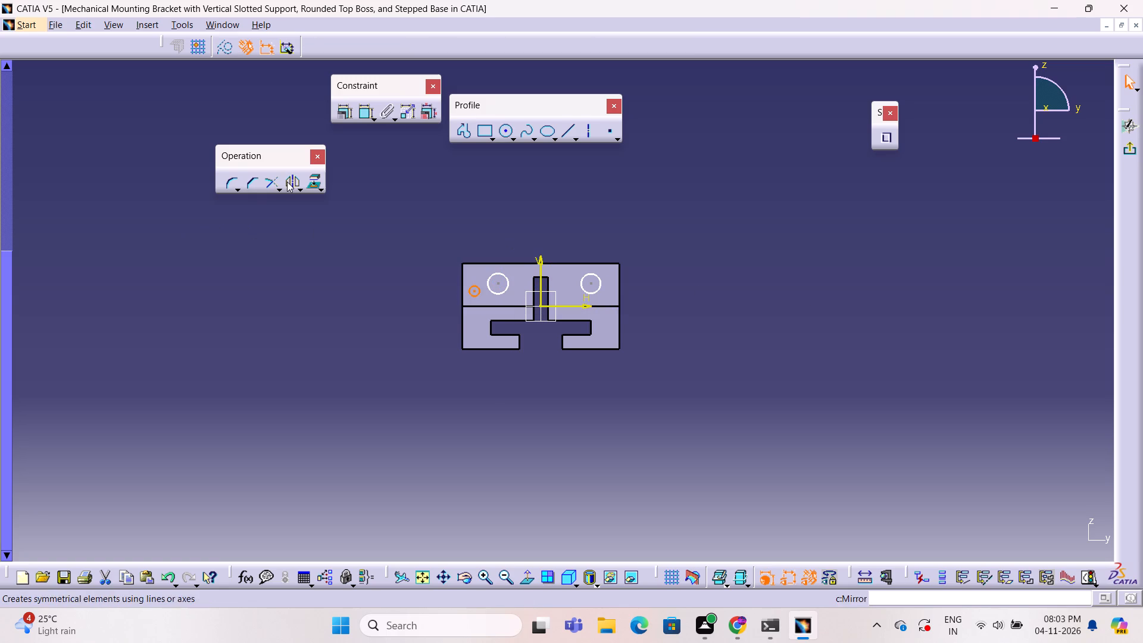
{"action": "left_click", "coordinate": [288, 182]}
{"action": "left_click", "coordinate": [541, 255]}
{"action": "left_click", "coordinate": [722, 275]}
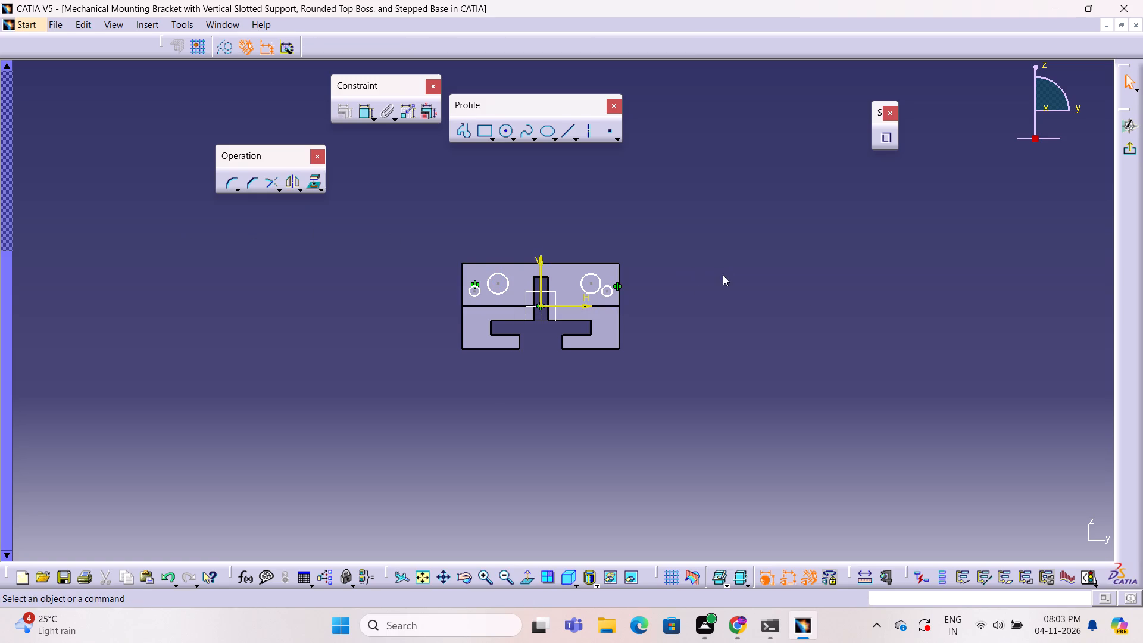
{"action": "left_click", "coordinate": [1132, 155]}
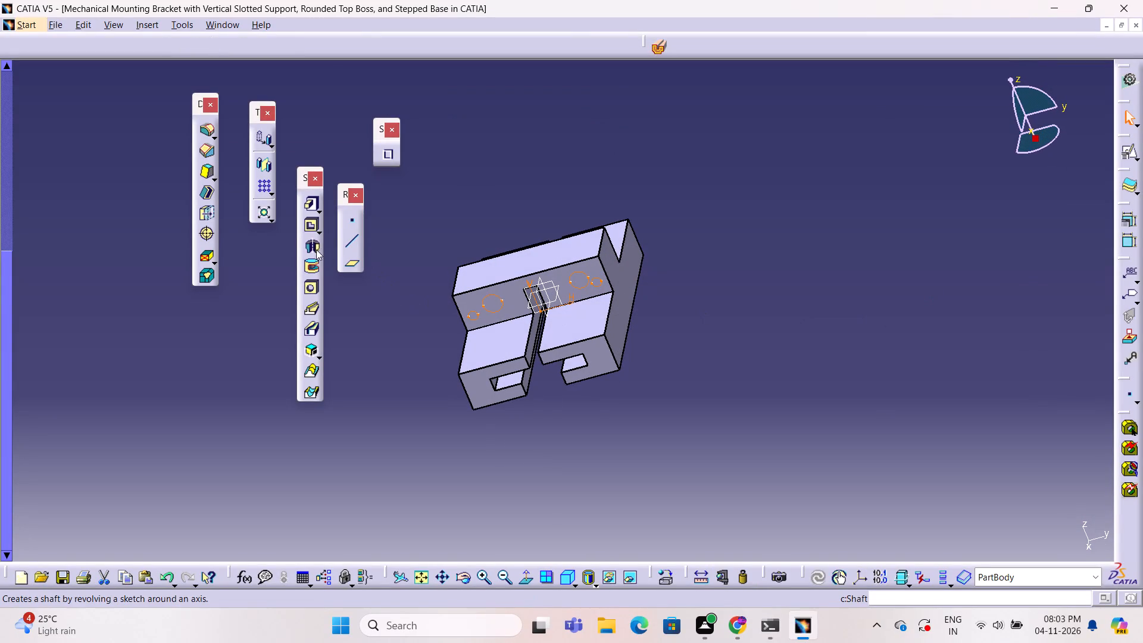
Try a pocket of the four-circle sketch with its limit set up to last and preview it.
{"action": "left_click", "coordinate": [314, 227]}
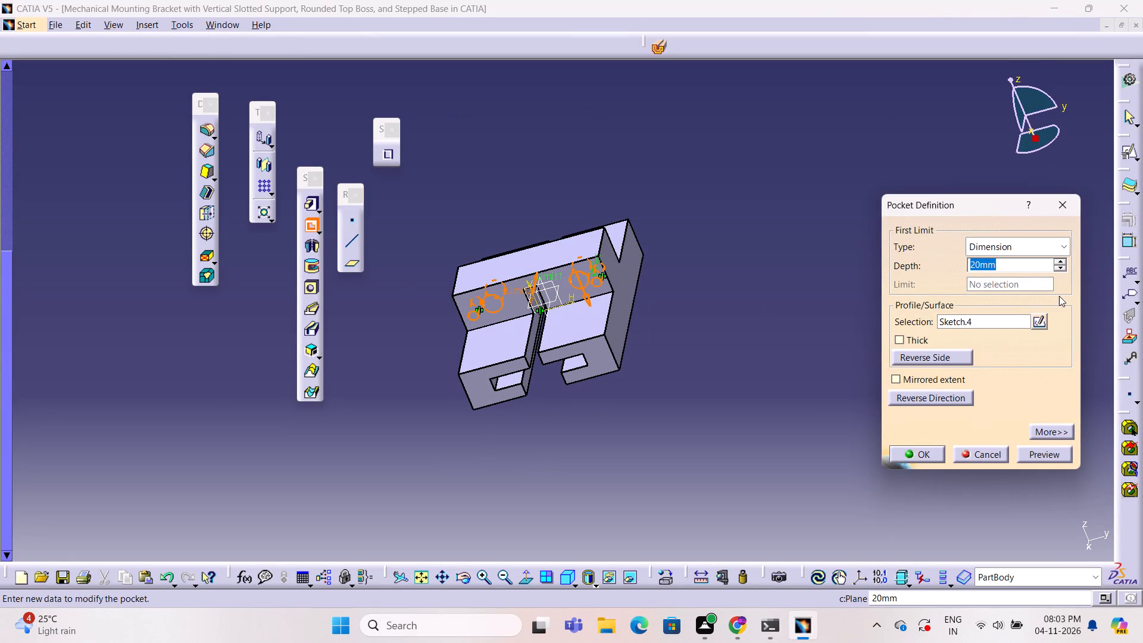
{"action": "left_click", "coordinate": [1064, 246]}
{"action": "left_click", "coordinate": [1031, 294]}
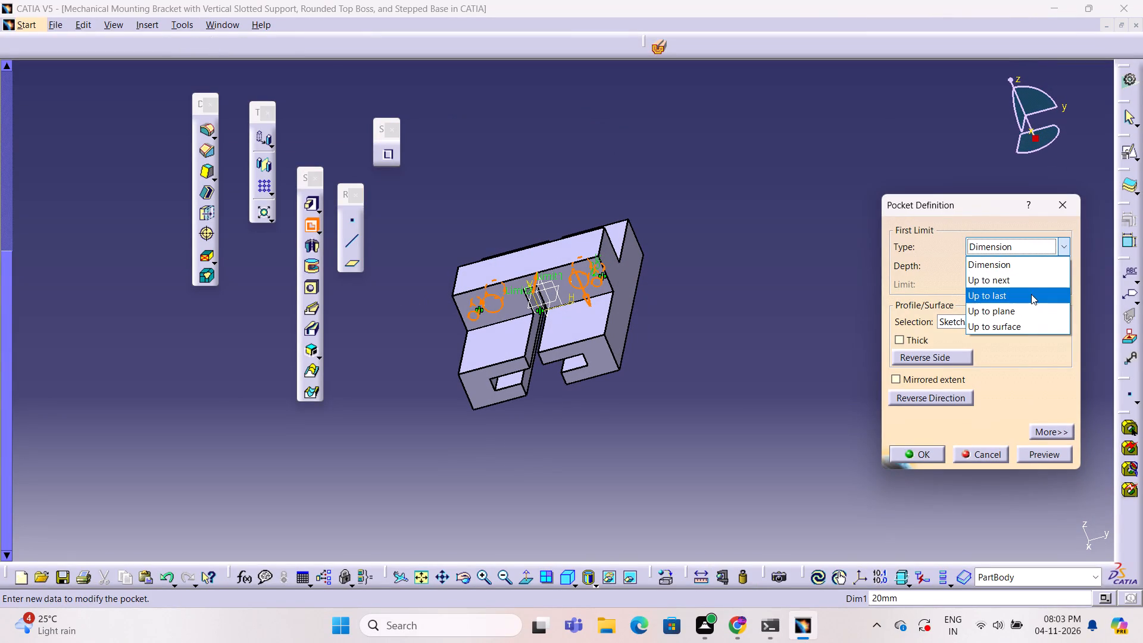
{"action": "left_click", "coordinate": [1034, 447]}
Examine the previewed four holes through the cross block from the side and rear, and cancel the pocket.
{"action": "middle_click", "coordinate": [668, 313]}
{"action": "right_click_drag", "start_coordinate": [669, 313], "coordinate": [548, 377]}
{"action": "middle_click_drag", "start_coordinate": [669, 313], "coordinate": [548, 377]}
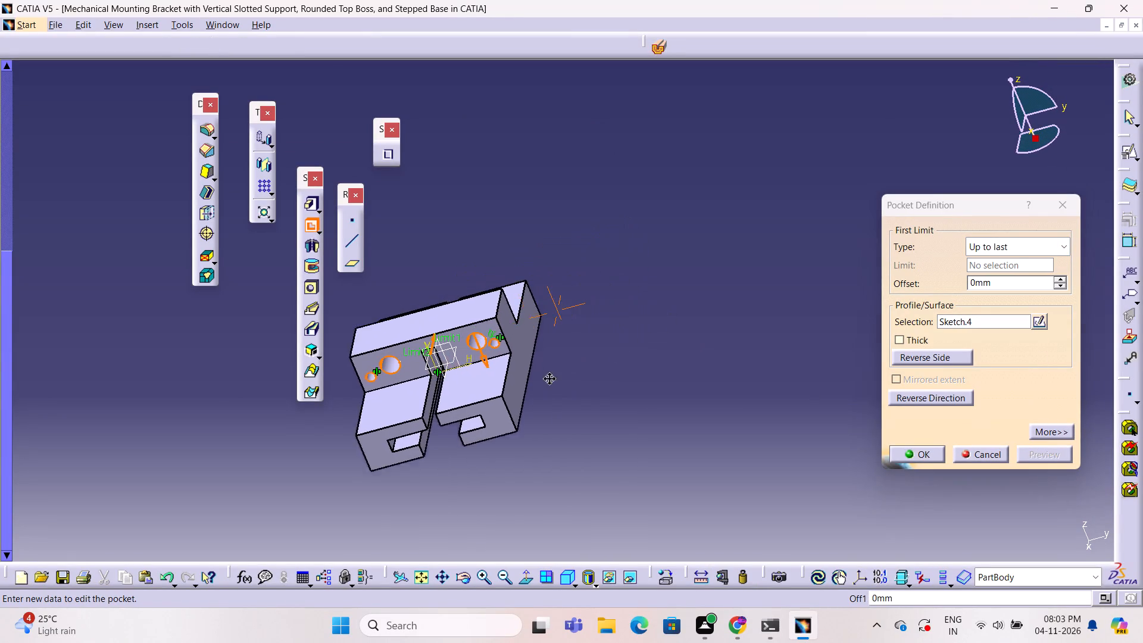
{"action": "middle_click_drag", "start_coordinate": [548, 377], "coordinate": [663, 296]}
{"action": "right_click_drag", "start_coordinate": [548, 377], "coordinate": [670, 295]}
{"action": "middle_click_drag", "start_coordinate": [670, 295], "coordinate": [677, 292]}
{"action": "middle_click_drag", "start_coordinate": [739, 278], "coordinate": [534, 402]}
{"action": "right_click_drag", "start_coordinate": [739, 278], "coordinate": [534, 402]}
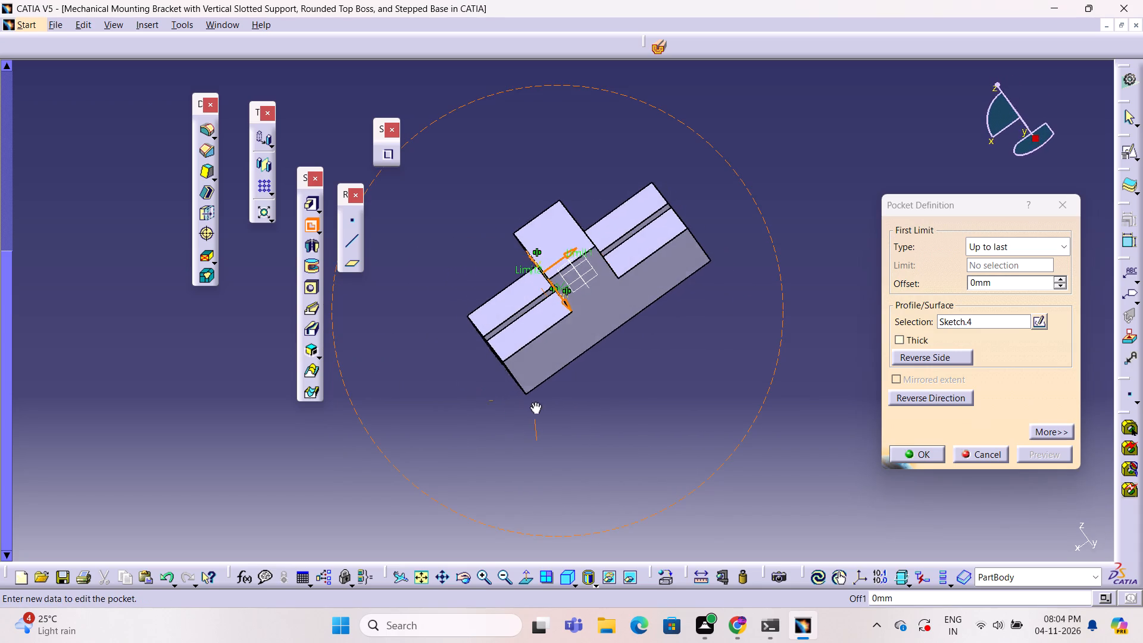
{"action": "middle_click_drag", "start_coordinate": [534, 402], "coordinate": [537, 402]}
{"action": "right_click_drag", "start_coordinate": [534, 402], "coordinate": [537, 402]}
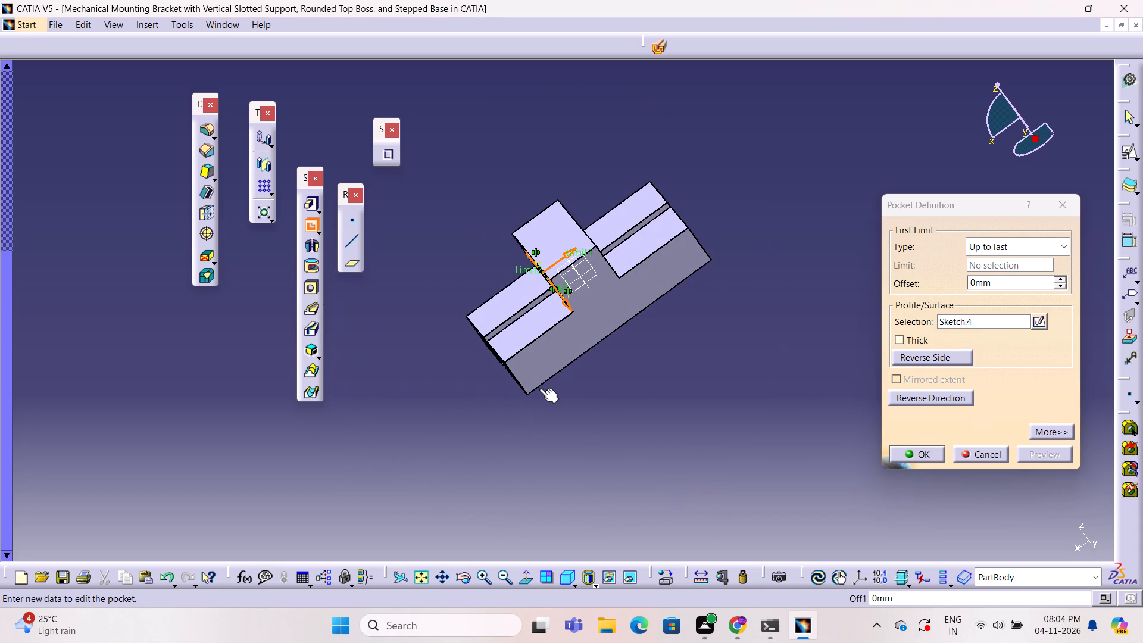
{"action": "left_click", "coordinate": [698, 348]}
{"action": "middle_click_drag", "start_coordinate": [718, 316], "coordinate": [660, 355]}
{"action": "right_click_drag", "start_coordinate": [717, 318], "coordinate": [660, 355]}
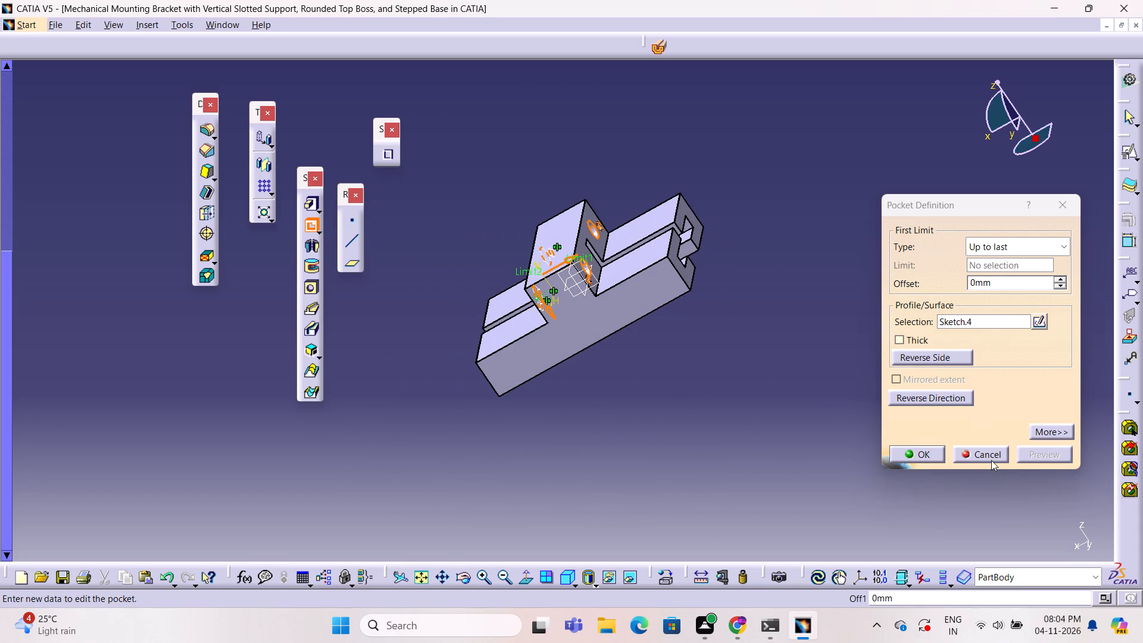
{"action": "left_click", "coordinate": [991, 457]}
Pocket the four-circle sketch through the cross block with the limit set up to last.
{"action": "middle_click_drag", "start_coordinate": [738, 422], "coordinate": [927, 321]}
{"action": "right_click_drag", "start_coordinate": [738, 422], "coordinate": [955, 242]}
{"action": "middle_click_drag", "start_coordinate": [925, 330], "coordinate": [955, 242]}
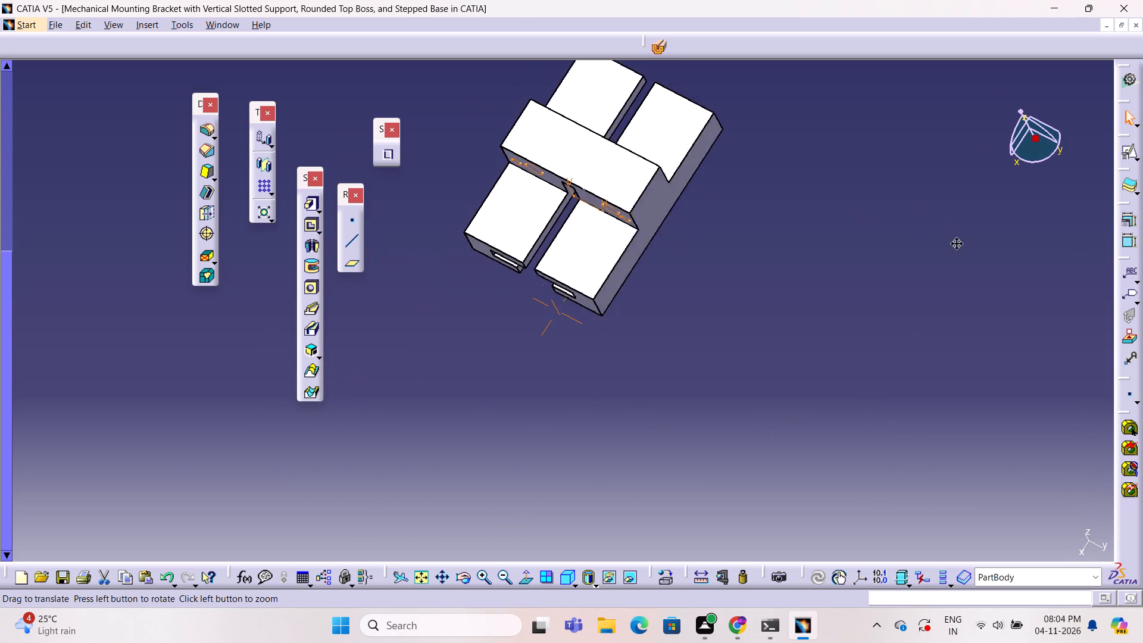
{"action": "middle_click_drag", "start_coordinate": [955, 242], "coordinate": [966, 349]}
{"action": "right_click_drag", "start_coordinate": [955, 242], "coordinate": [965, 349]}
{"action": "middle_click_drag", "start_coordinate": [689, 352], "coordinate": [734, 248]}
{"action": "right_click_drag", "start_coordinate": [683, 359], "coordinate": [734, 248]}
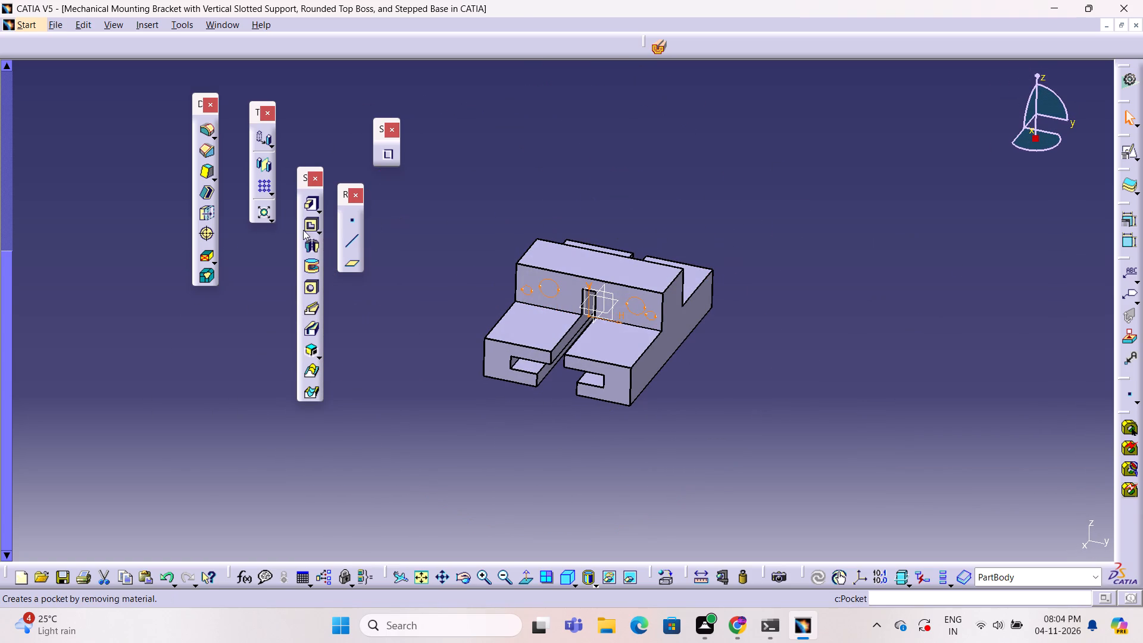
{"action": "left_click", "coordinate": [311, 228]}
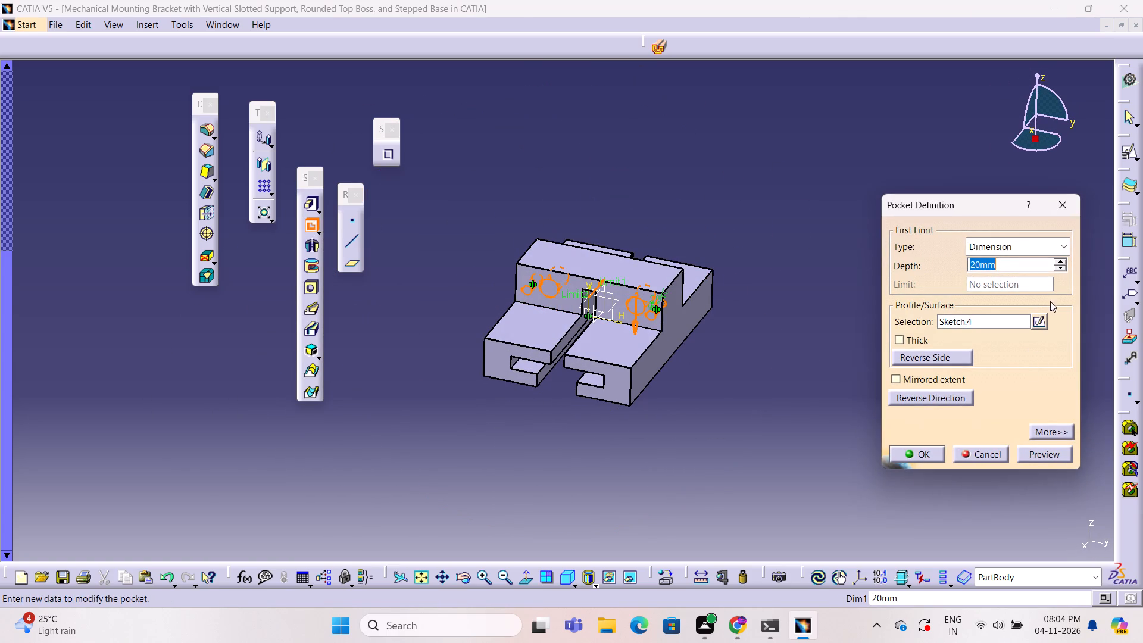
{"action": "left_click", "coordinate": [1061, 246]}
{"action": "left_click", "coordinate": [1054, 295]}
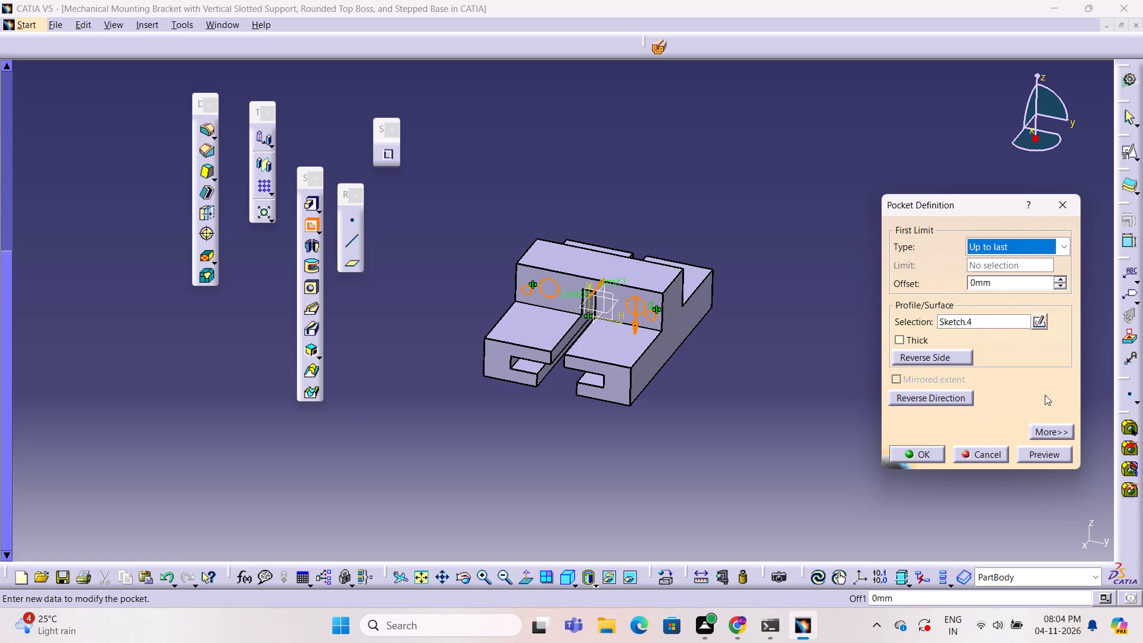
{"action": "left_click", "coordinate": [1037, 447]}
{"action": "left_click", "coordinate": [921, 452]}
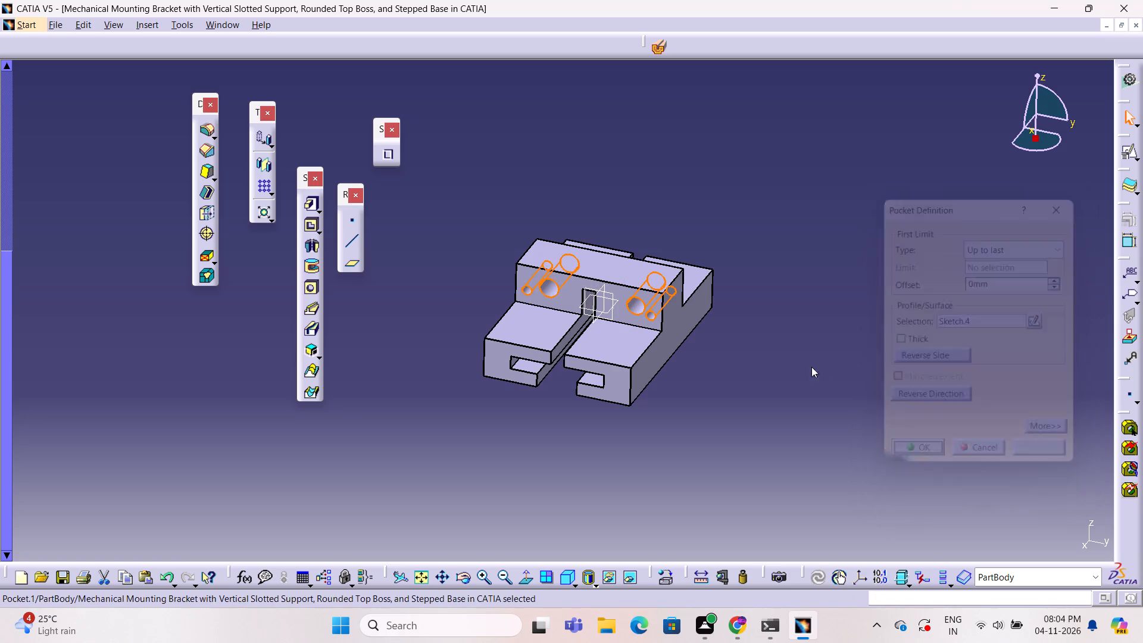
Start a positioned sketch on the cross block's top face and draw a small circle on the vertical axis near the upper edge.
{"action": "middle_click_drag", "start_coordinate": [808, 361], "coordinate": [746, 376]}
{"action": "right_click_drag", "start_coordinate": [808, 361], "coordinate": [744, 369]}
{"action": "left_click", "coordinate": [810, 323]}
{"action": "middle_click_drag", "start_coordinate": [816, 317], "coordinate": [801, 320]}
{"action": "right_click_drag", "start_coordinate": [817, 317], "coordinate": [801, 320]}
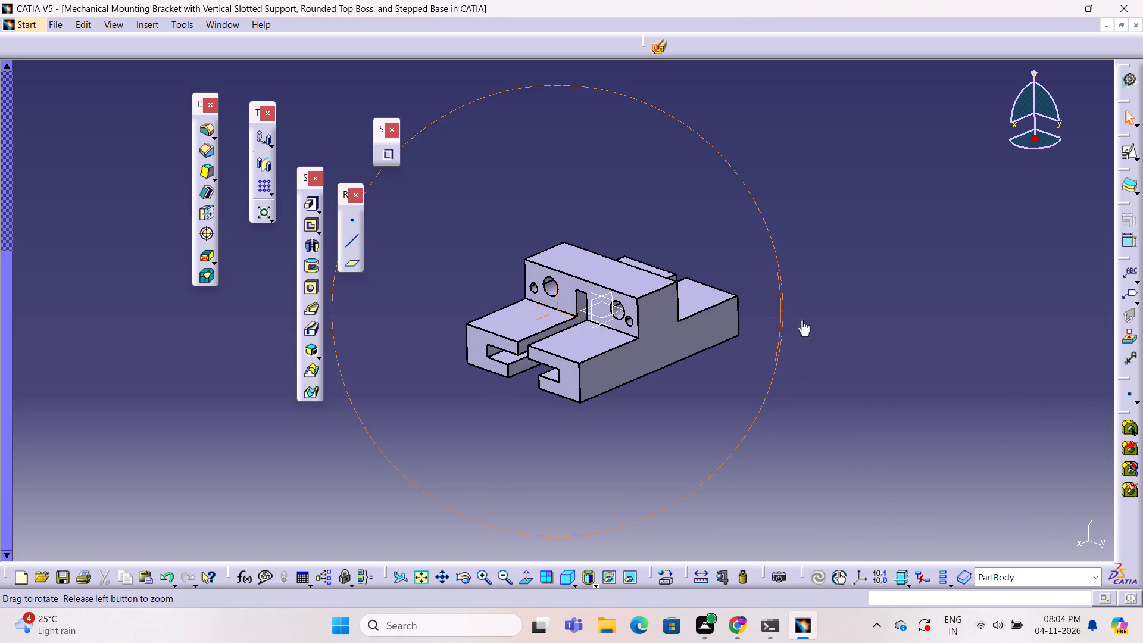
{"action": "middle_click_drag", "start_coordinate": [801, 320], "coordinate": [721, 316]}
{"action": "right_click_drag", "start_coordinate": [801, 320], "coordinate": [543, 319]}
{"action": "middle_click", "coordinate": [541, 321]}
{"action": "left_click", "coordinate": [604, 256]}
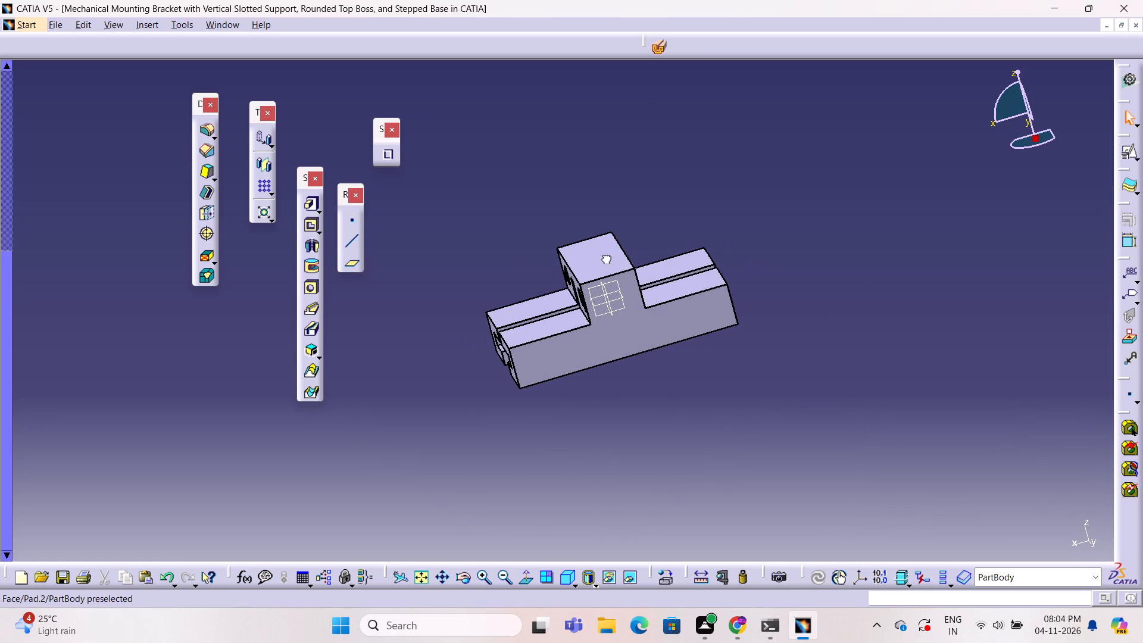
{"action": "left_click", "coordinate": [1128, 157]}
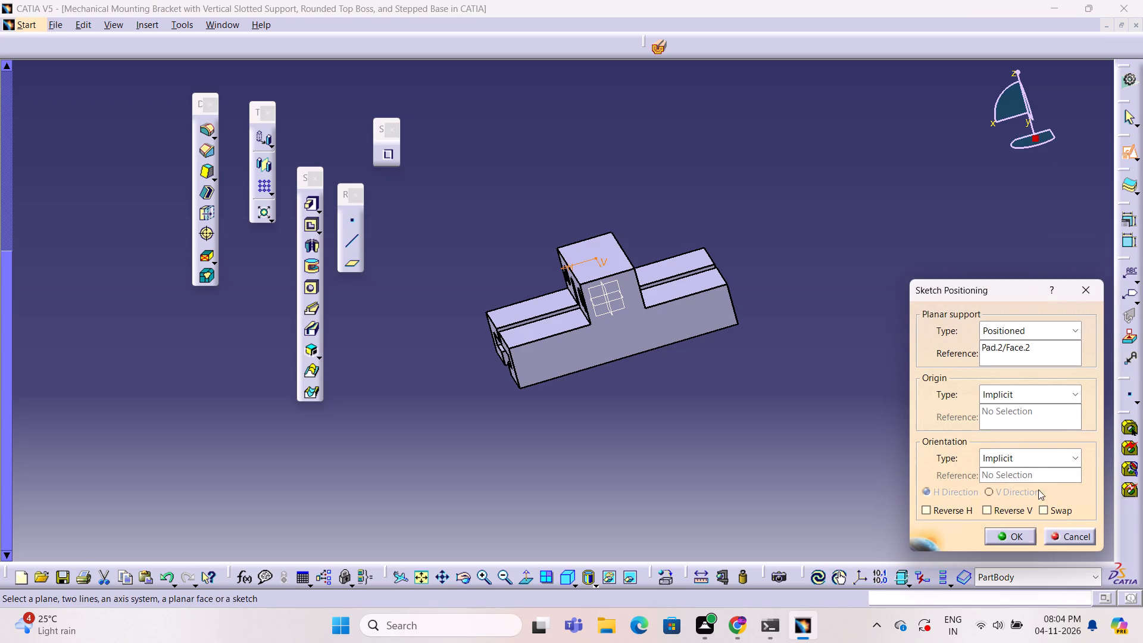
{"action": "left_click", "coordinate": [1023, 538]}
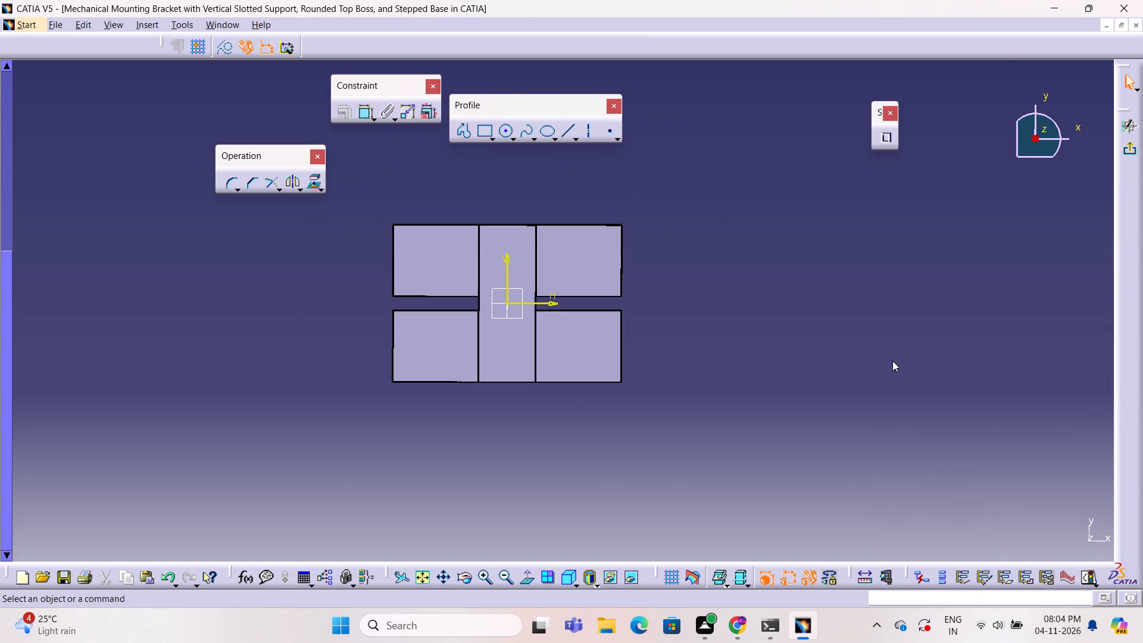
{"action": "left_click", "coordinate": [501, 129]}
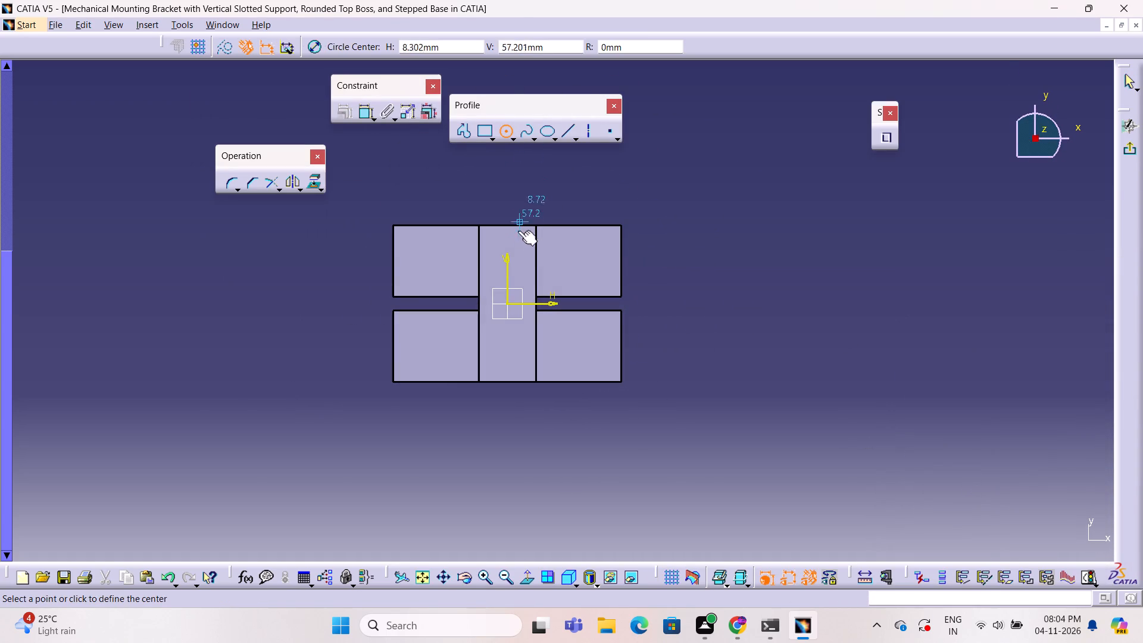
{"action": "left_click", "coordinate": [506, 241]}
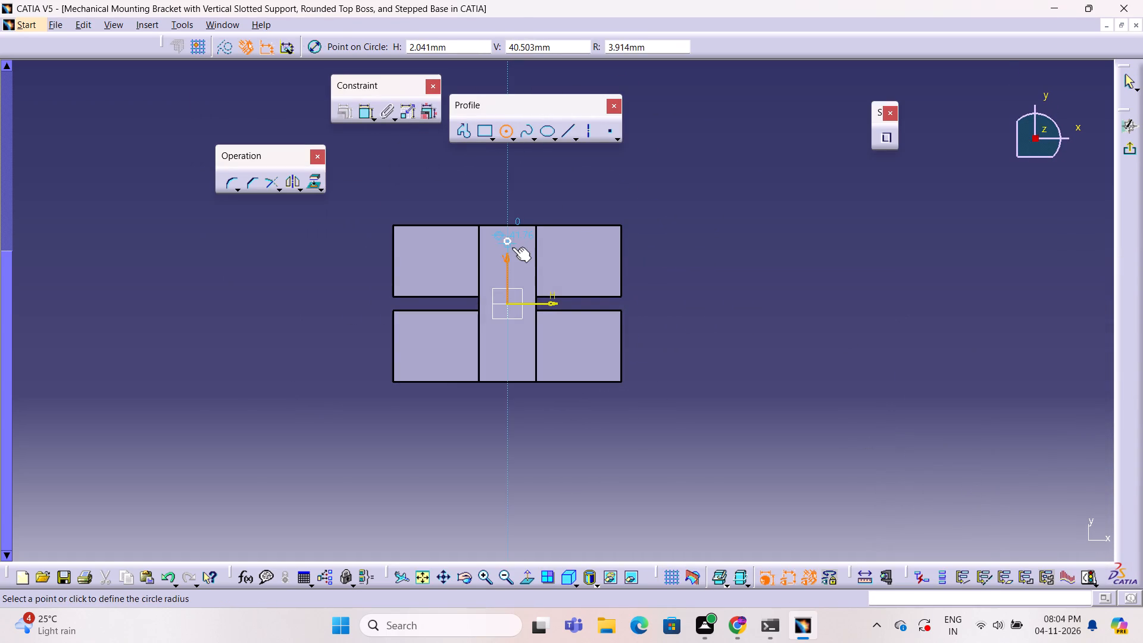
{"action": "left_click", "coordinate": [512, 247]}
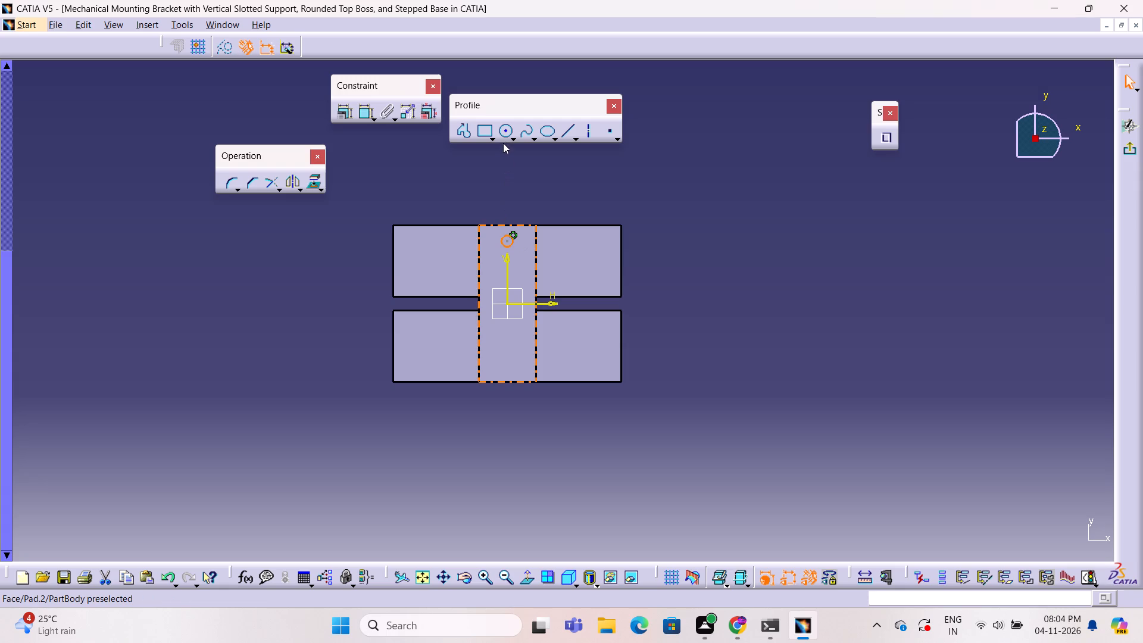
Draw a second small circle on the vertical axis near the top face's opposite end and finish the sketch.
{"action": "left_click", "coordinate": [504, 138]}
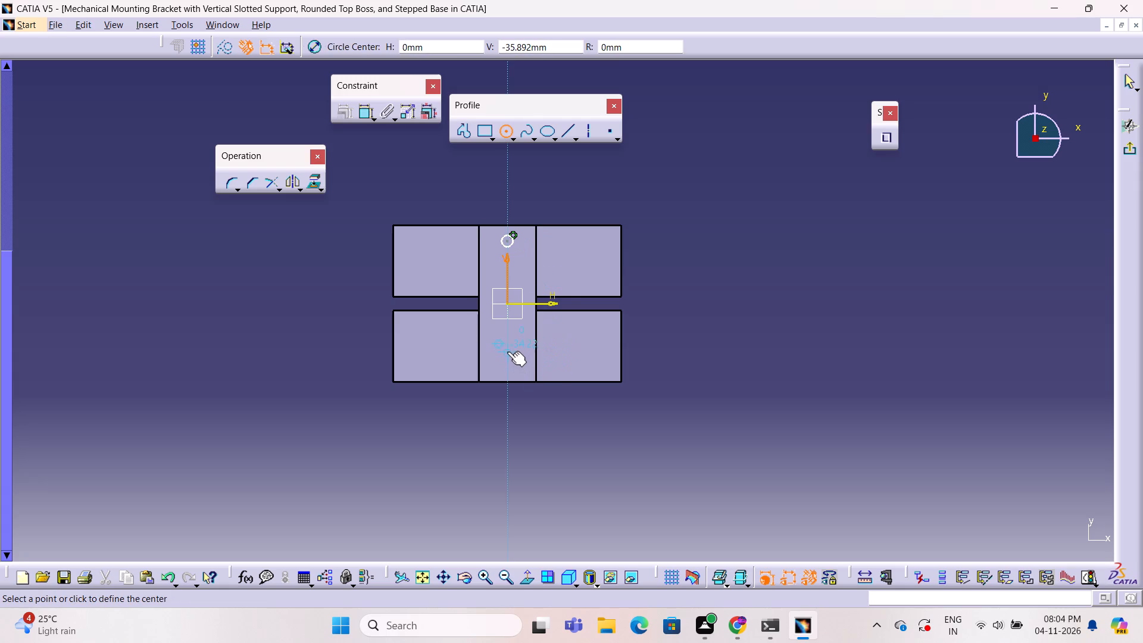
{"action": "left_click", "coordinate": [507, 364]}
{"action": "left_click", "coordinate": [513, 365]}
{"action": "left_click", "coordinate": [676, 335]}
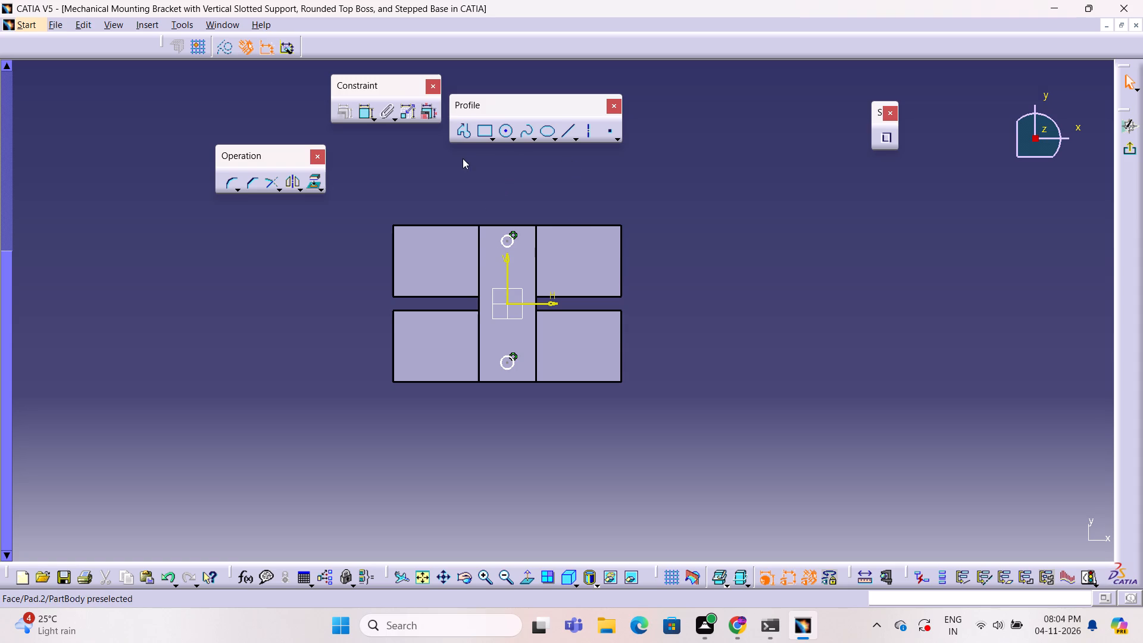
{"action": "left_click", "coordinate": [1130, 148]}
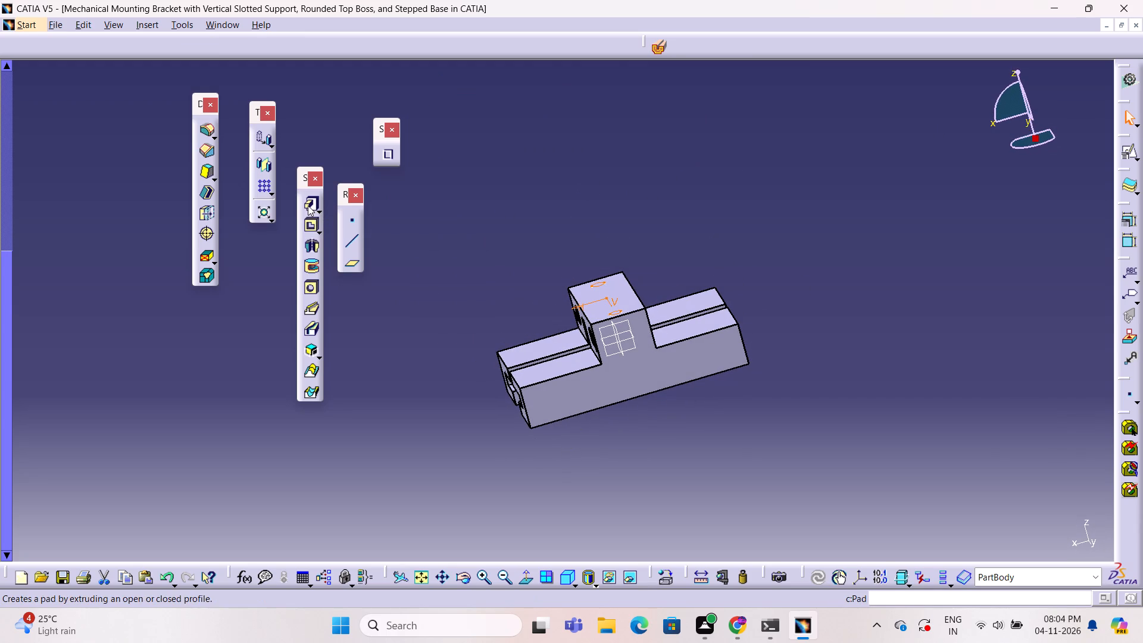
Pad the two-circle sketch upward from the cross block's top face to a length of 120 mm.
{"action": "left_click", "coordinate": [308, 205]}
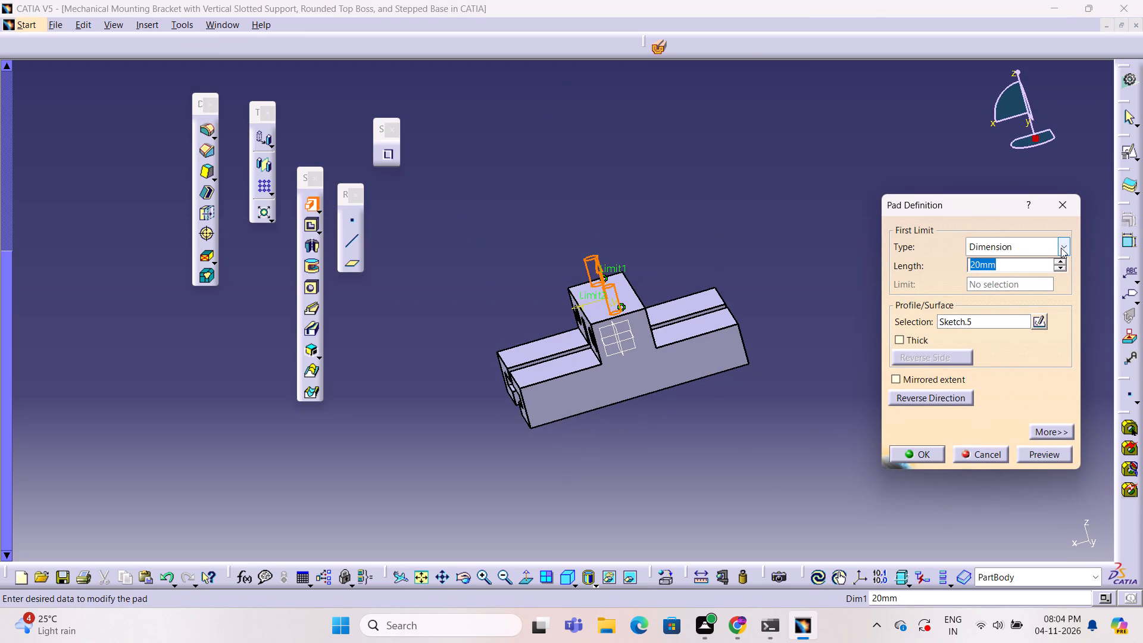
{"action": "double_click", "coordinate": [1034, 266]}
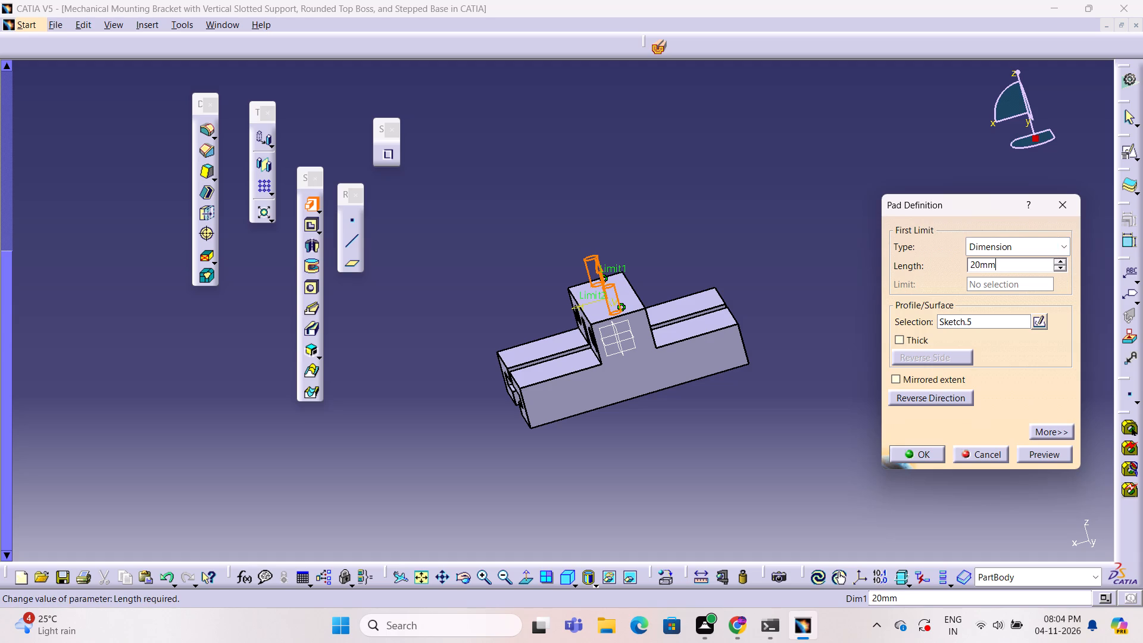
{"action": "type", "text": "120"}
{"action": "left_click", "coordinate": [1069, 449]}
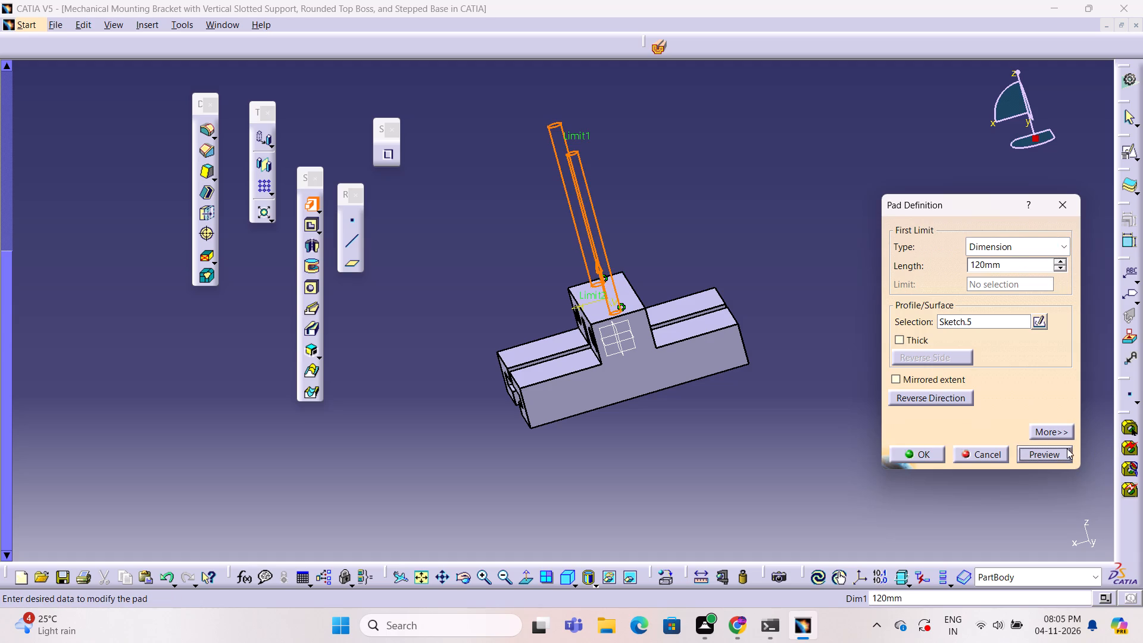
{"action": "left_click", "coordinate": [933, 451]}
Examine the two tall round posts and the cross block's holes from the side and front.
{"action": "left_click", "coordinate": [721, 422]}
{"action": "middle_click_drag", "start_coordinate": [720, 419], "coordinate": [762, 370]}
{"action": "right_click_drag", "start_coordinate": [720, 419], "coordinate": [762, 370]}
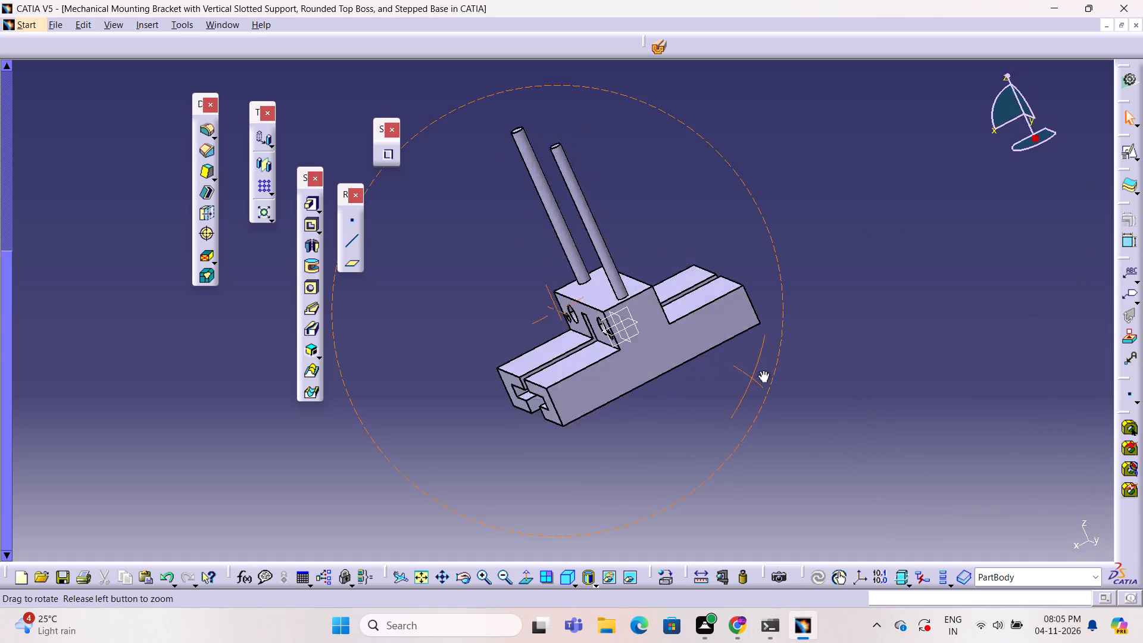
{"action": "middle_click_drag", "start_coordinate": [762, 370], "coordinate": [885, 452]}
{"action": "right_click_drag", "start_coordinate": [762, 370], "coordinate": [884, 451]}
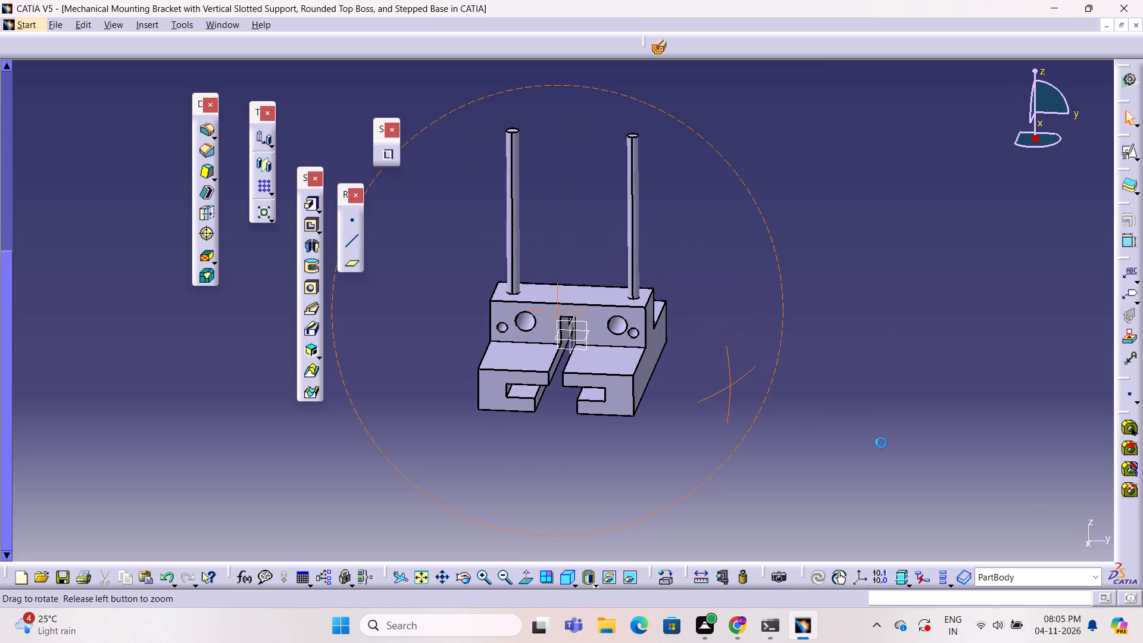
{"action": "right_click", "coordinate": [882, 446]}
{"action": "left_click", "coordinate": [852, 394]}
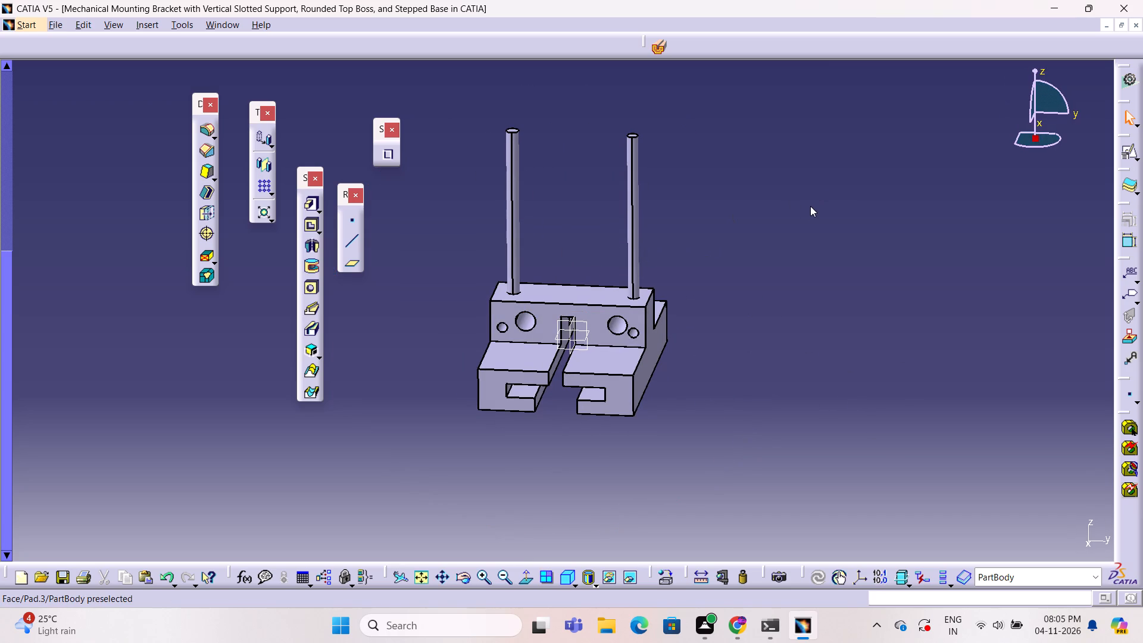
{"action": "left_click", "coordinate": [809, 213]}
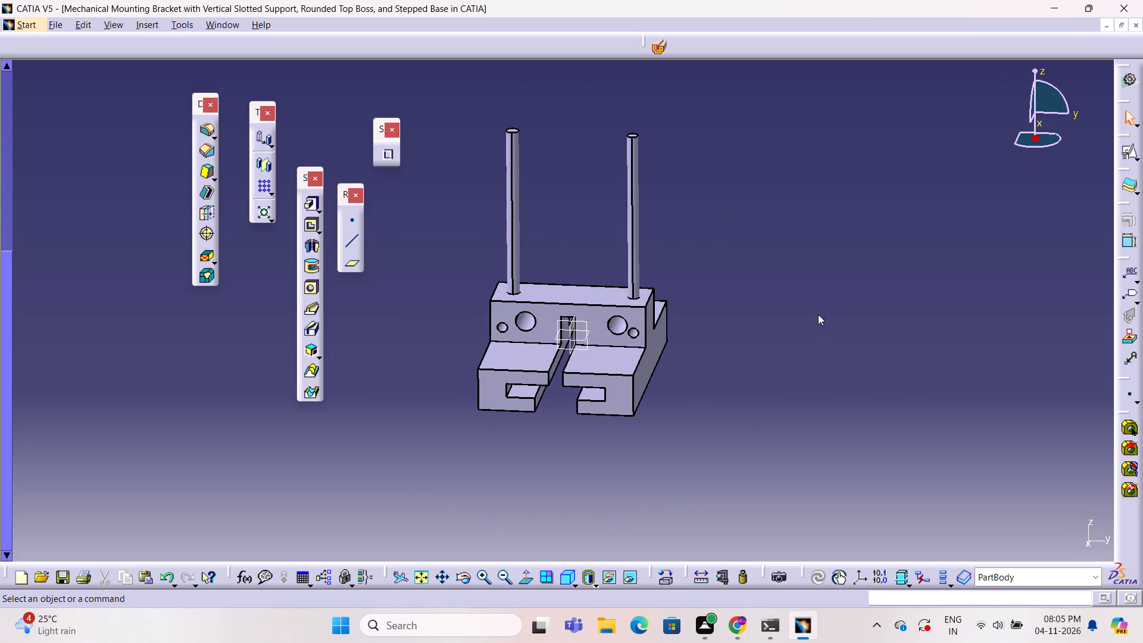
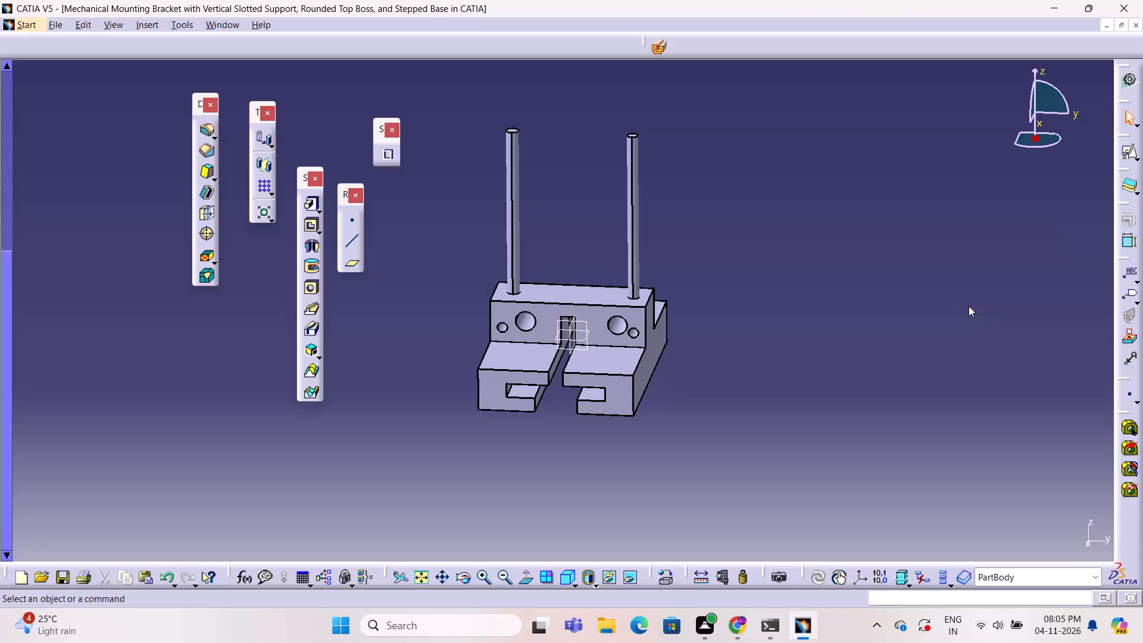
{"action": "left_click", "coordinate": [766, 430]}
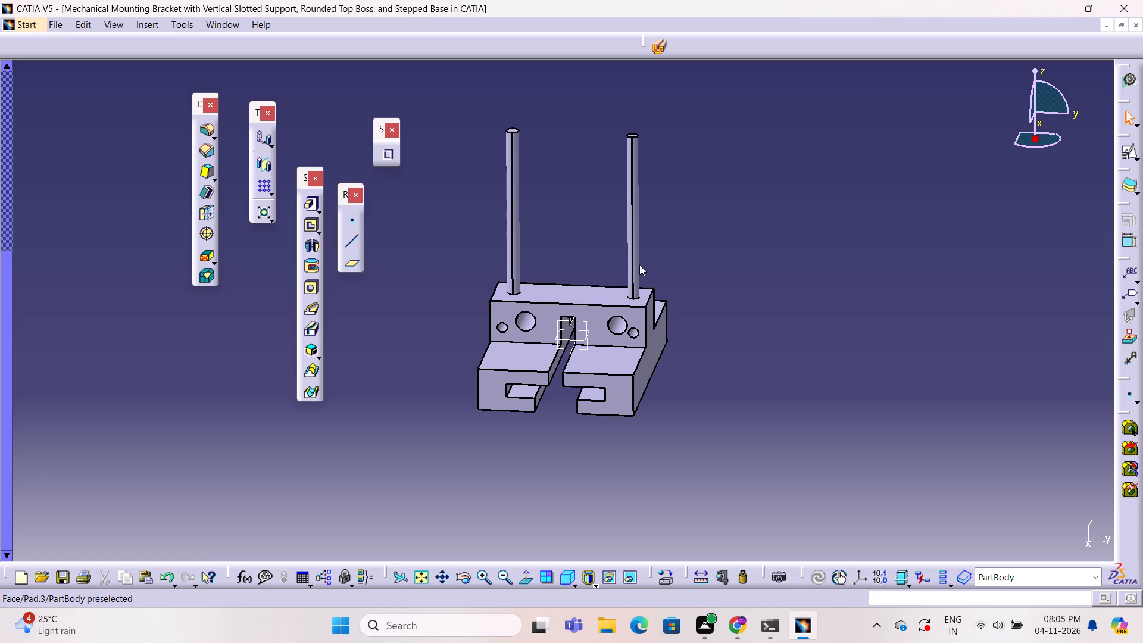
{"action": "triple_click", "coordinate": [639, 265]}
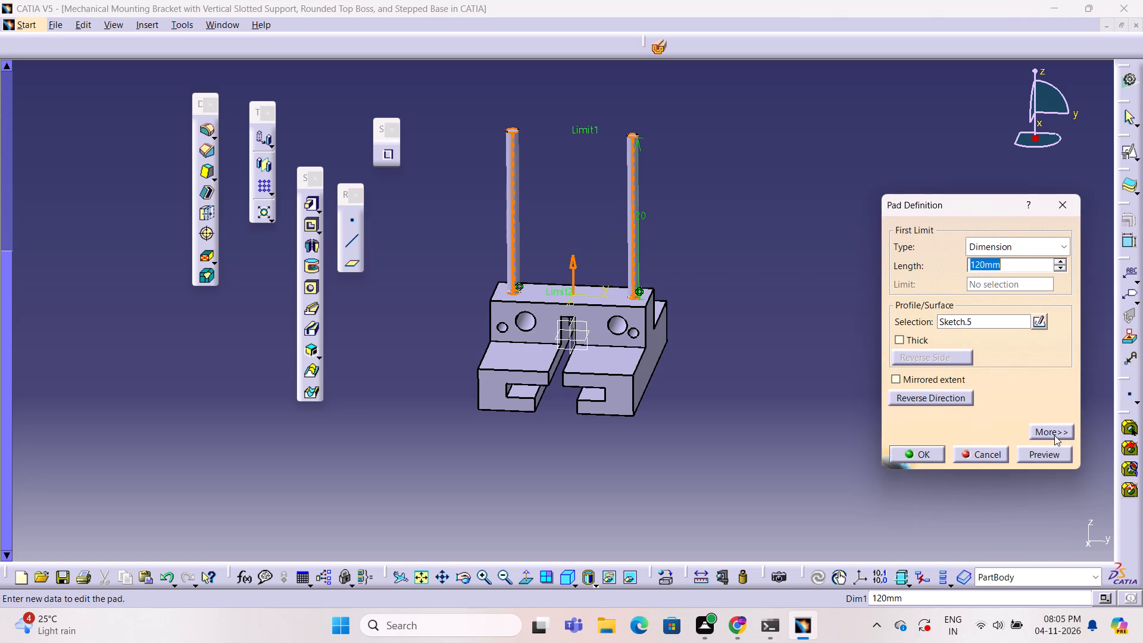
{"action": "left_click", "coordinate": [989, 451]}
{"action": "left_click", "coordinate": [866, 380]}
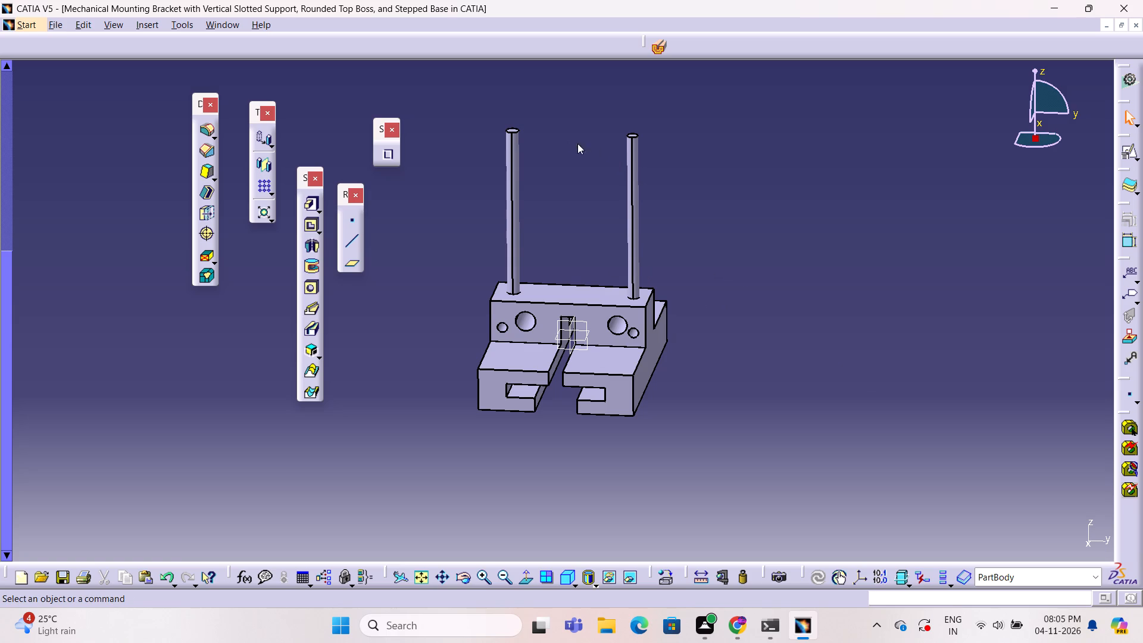
Delete the pad that forms the two tall round posts on the cross block.
{"action": "left_click", "coordinate": [636, 221]}
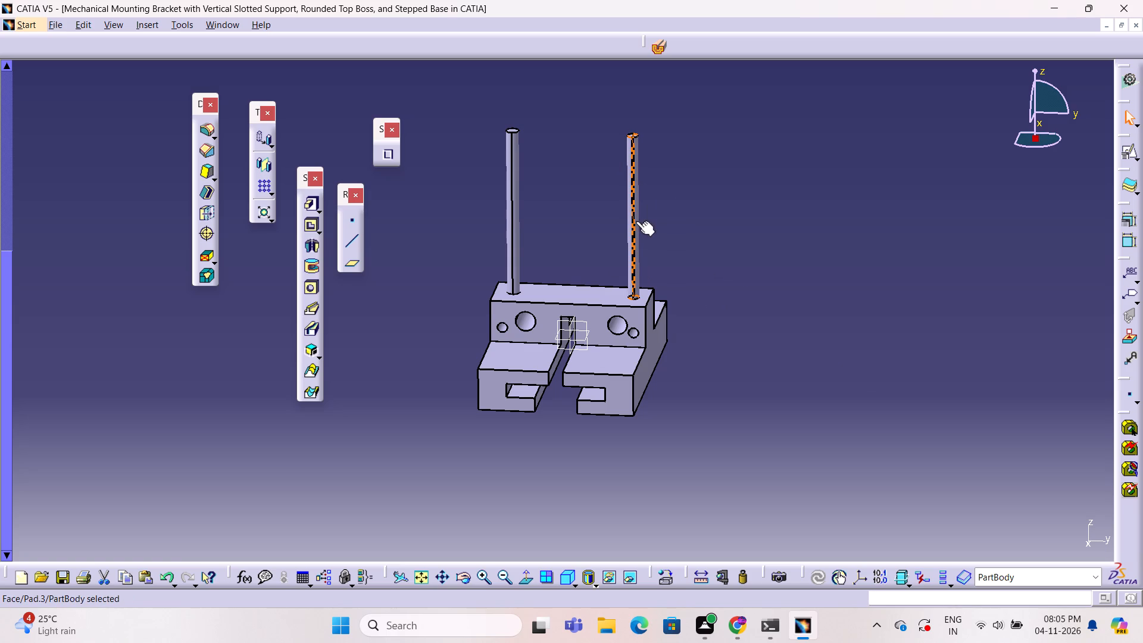
{"action": "key", "text": "Delete"}
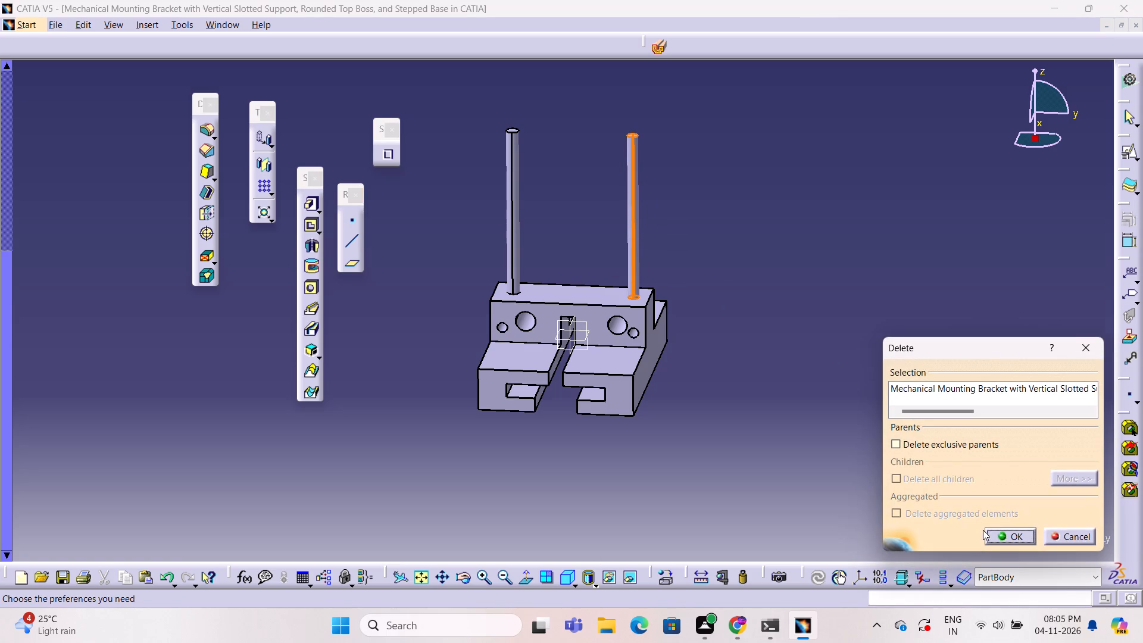
{"action": "left_click", "coordinate": [998, 537]}
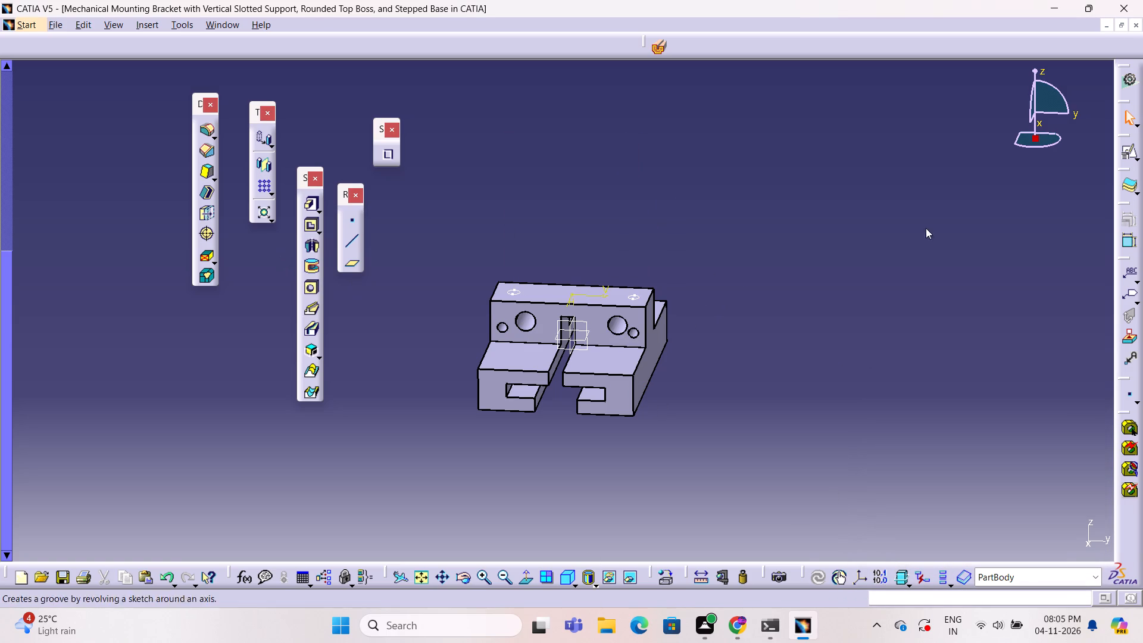
Delete the leftover two-circle sketch on the cross block's top face.
{"action": "scroll", "coordinate": [226, 244], "scroll_direction": "up", "scroll_amount": 7}
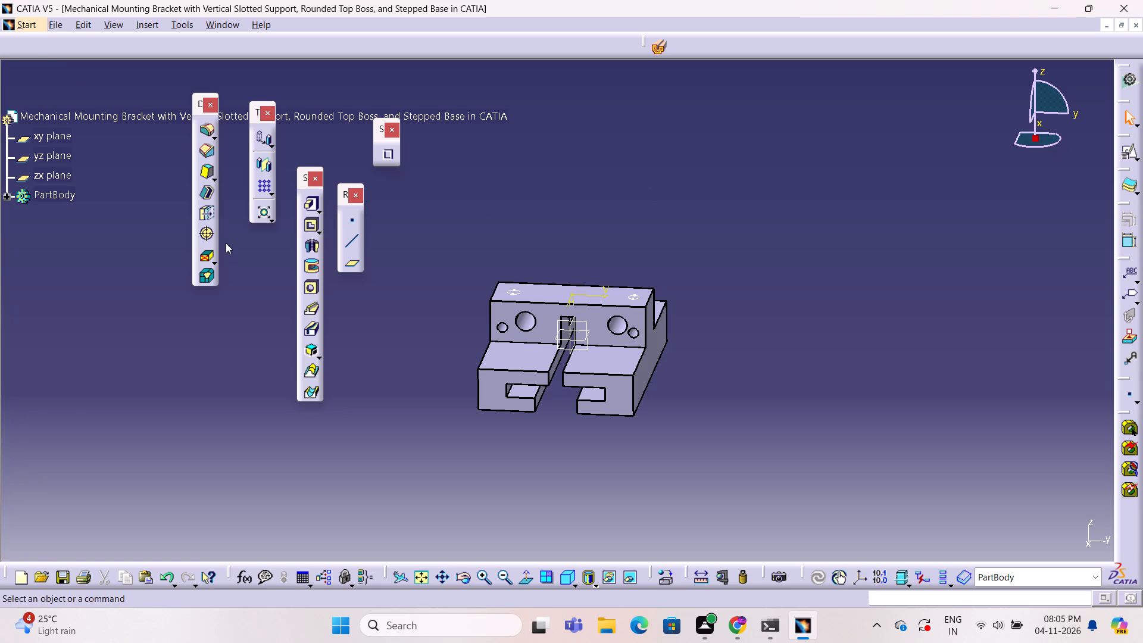
{"action": "left_click", "coordinate": [7, 196]}
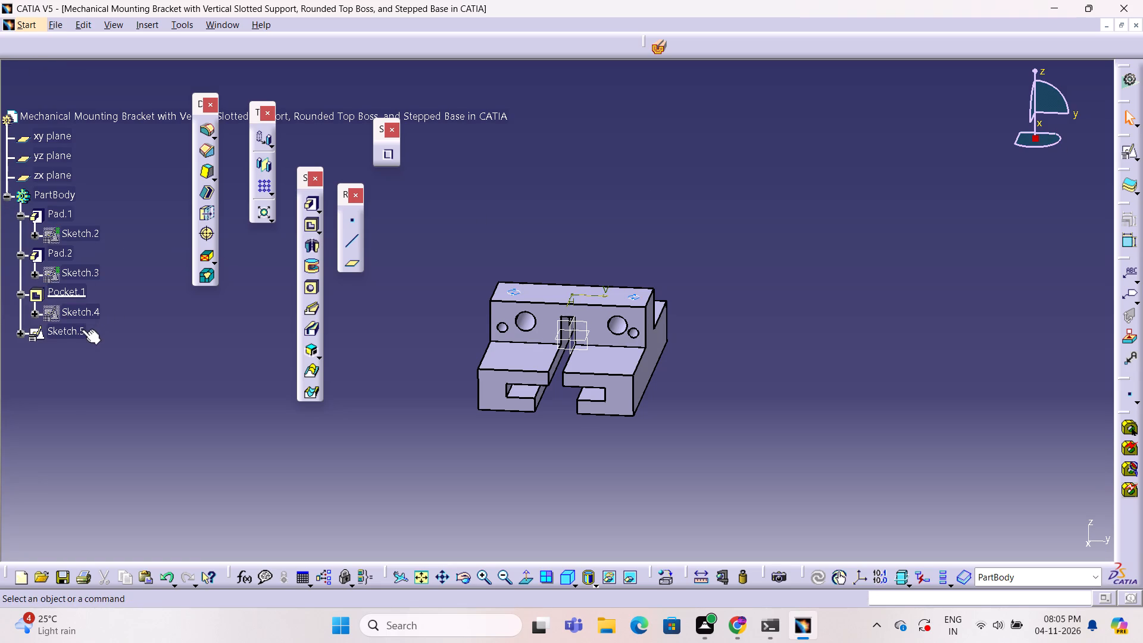
{"action": "left_click", "coordinate": [82, 329]}
{"action": "right_click", "coordinate": [82, 329]}
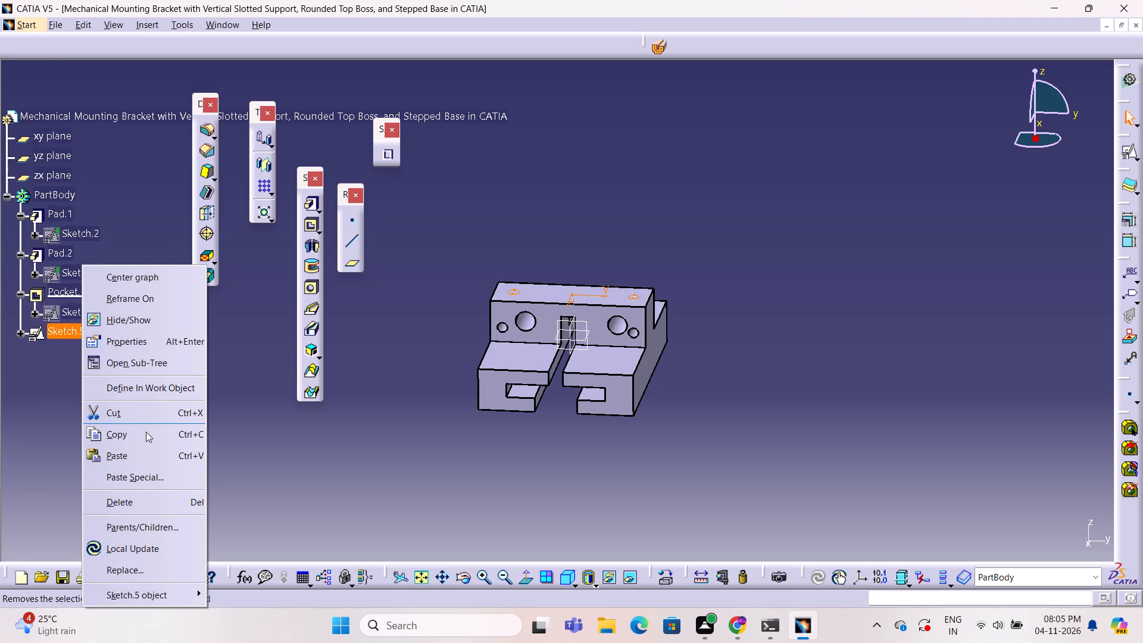
{"action": "left_click", "coordinate": [154, 507]}
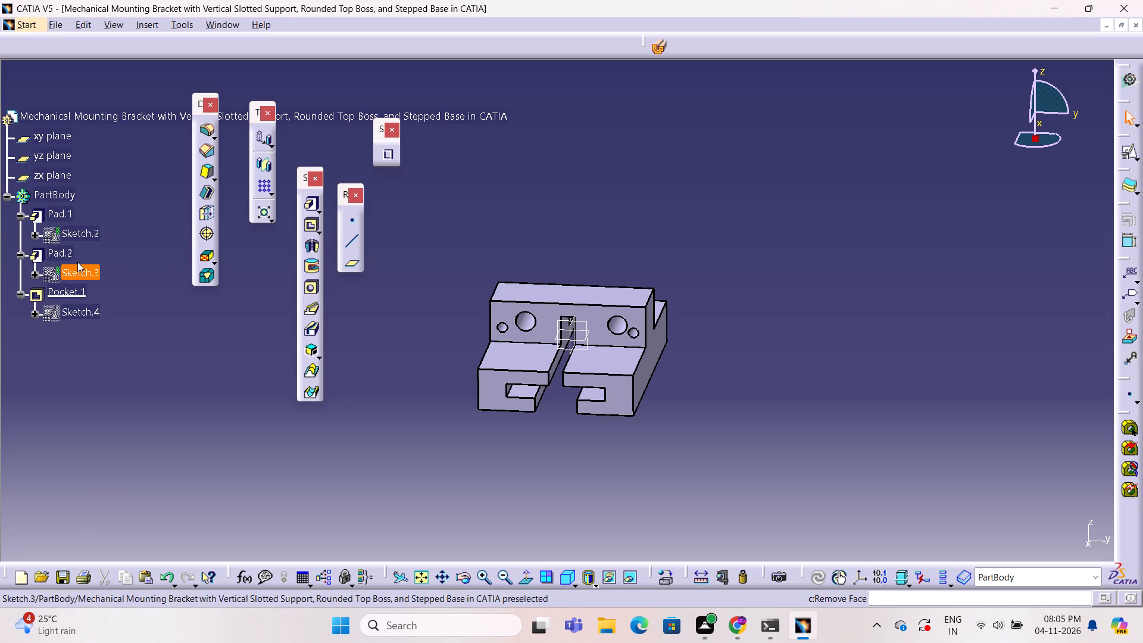
Open the slotted base's profile sketch to inspect it and exit without editing.
{"action": "double_click", "coordinate": [83, 235]}
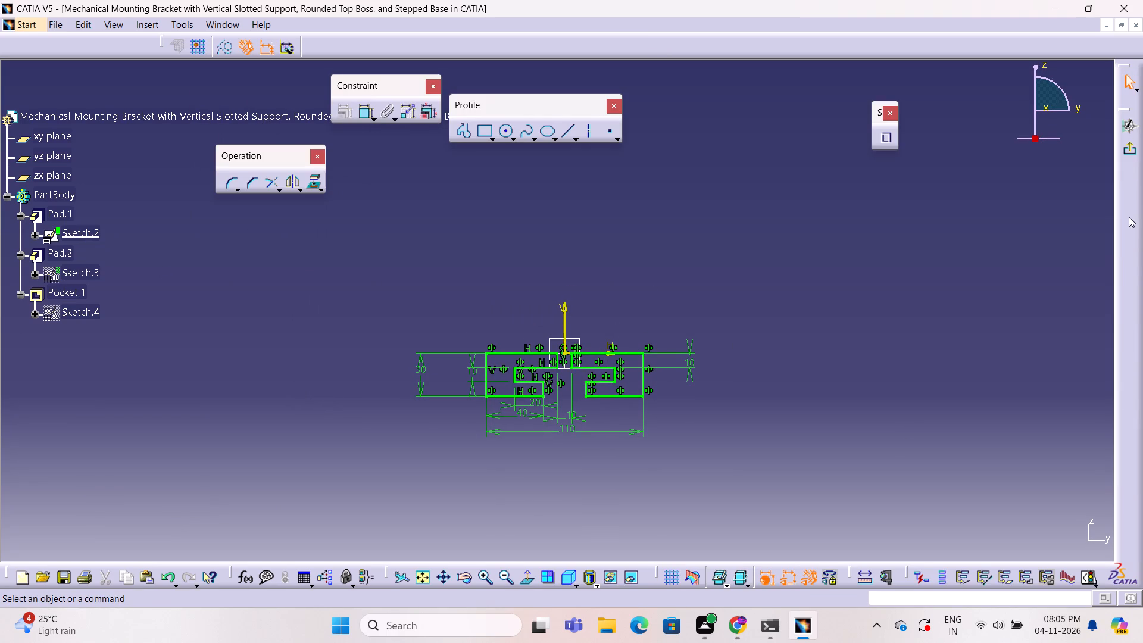
{"action": "left_click", "coordinate": [1132, 151]}
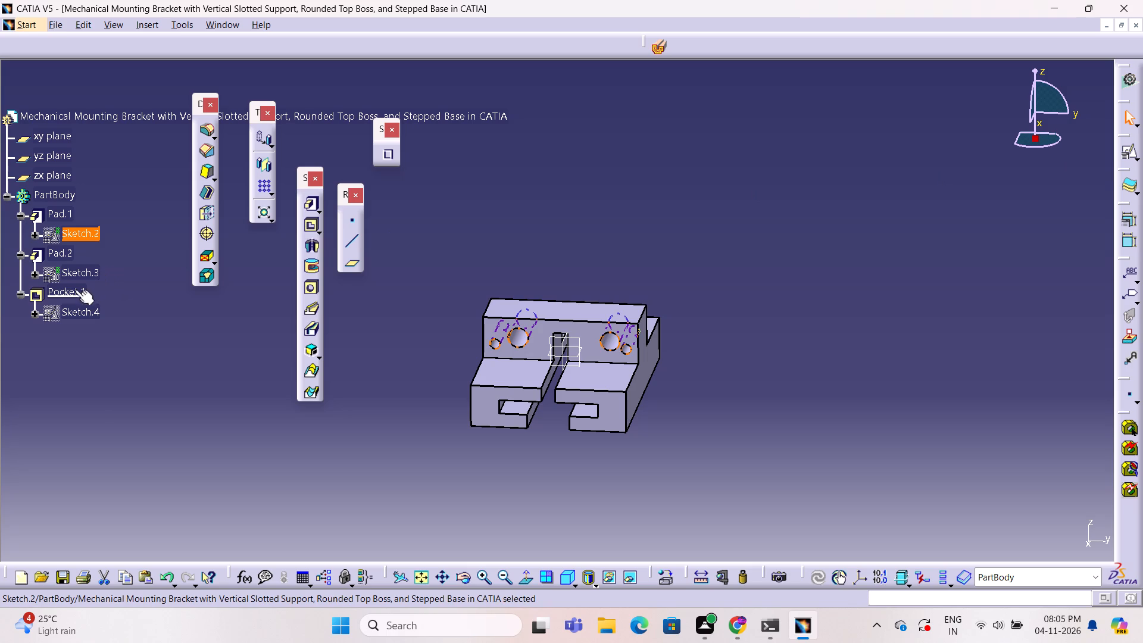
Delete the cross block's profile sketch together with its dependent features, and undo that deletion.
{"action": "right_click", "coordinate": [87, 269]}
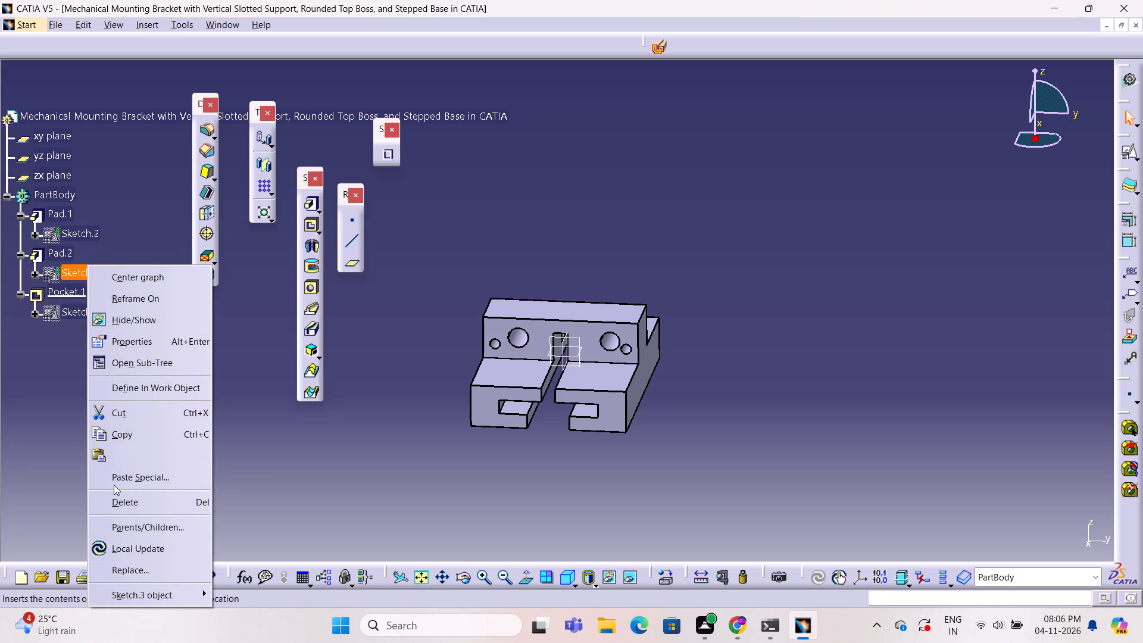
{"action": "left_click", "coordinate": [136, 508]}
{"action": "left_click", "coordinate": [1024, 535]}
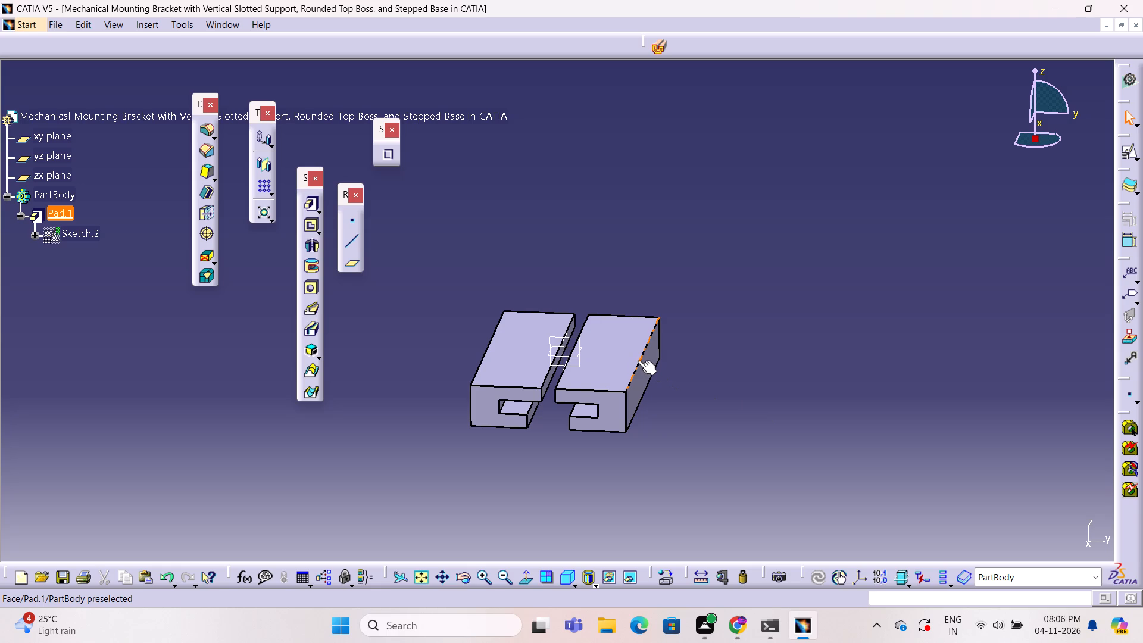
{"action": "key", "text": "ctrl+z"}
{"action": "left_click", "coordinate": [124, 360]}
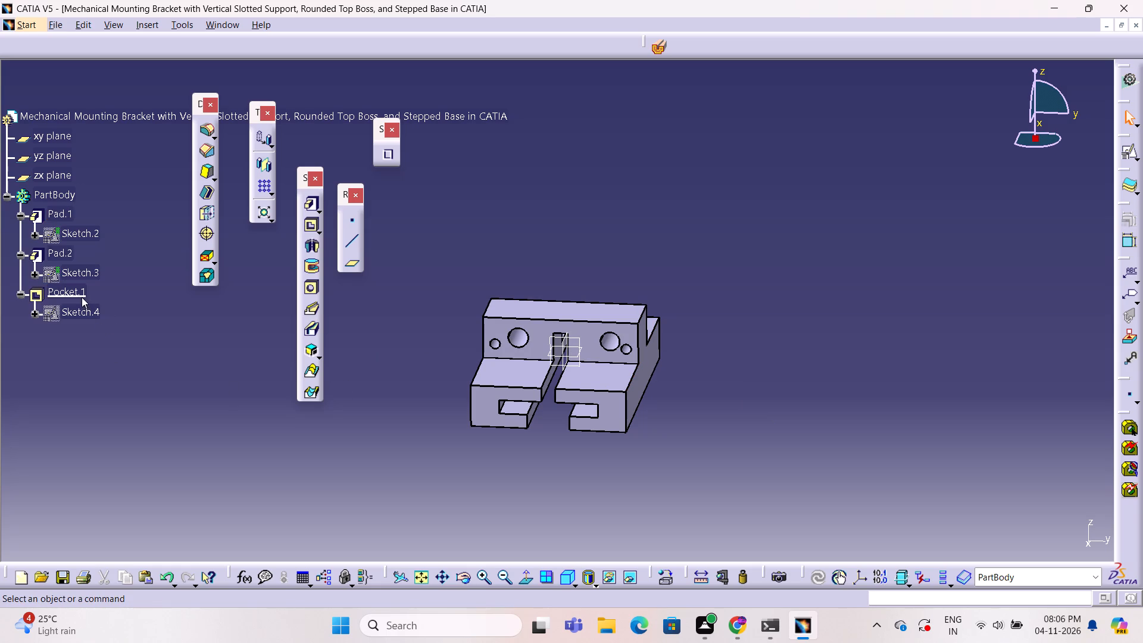
Delete the cross block's hole sketch together with its dependent pocket.
{"action": "right_click", "coordinate": [88, 311]}
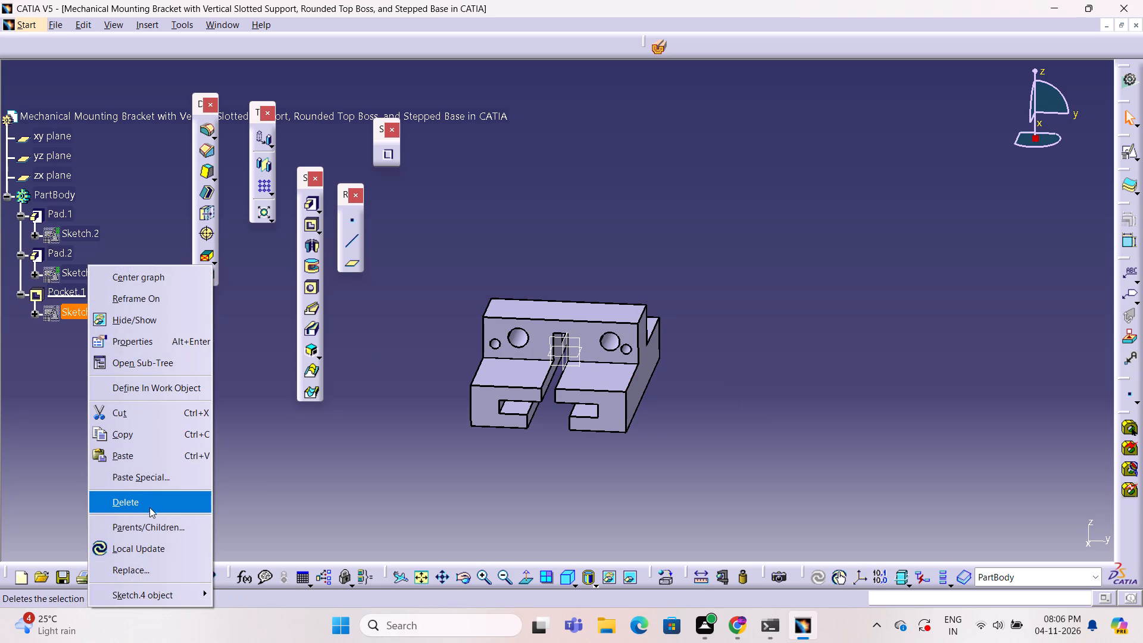
{"action": "left_click", "coordinate": [151, 505]}
{"action": "left_click", "coordinate": [991, 535]}
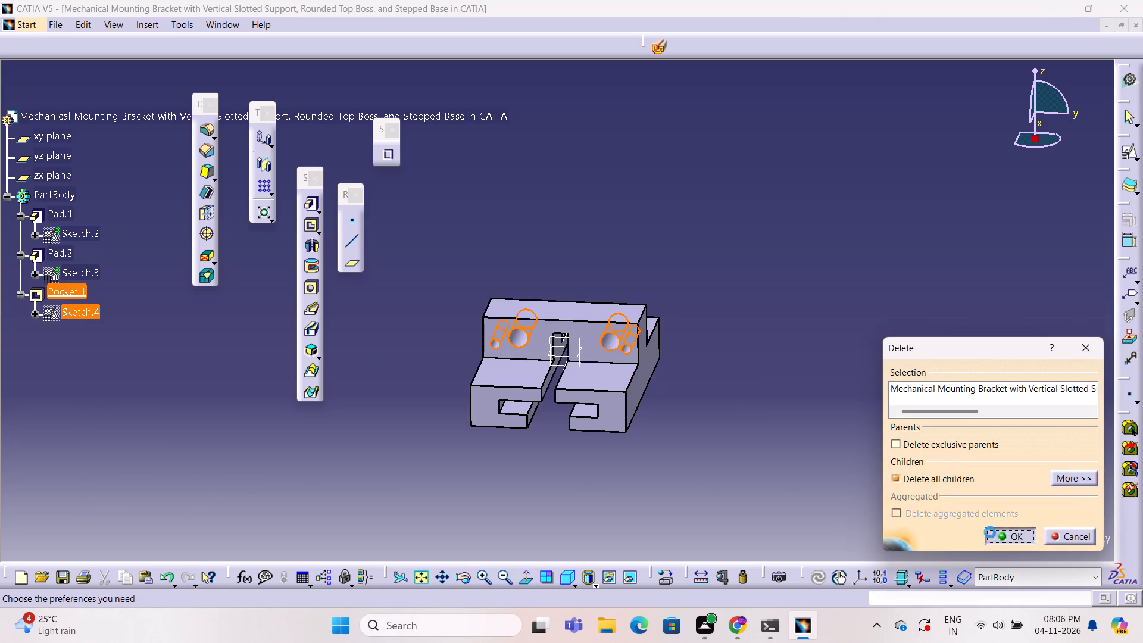
{"action": "left_click", "coordinate": [894, 465]}
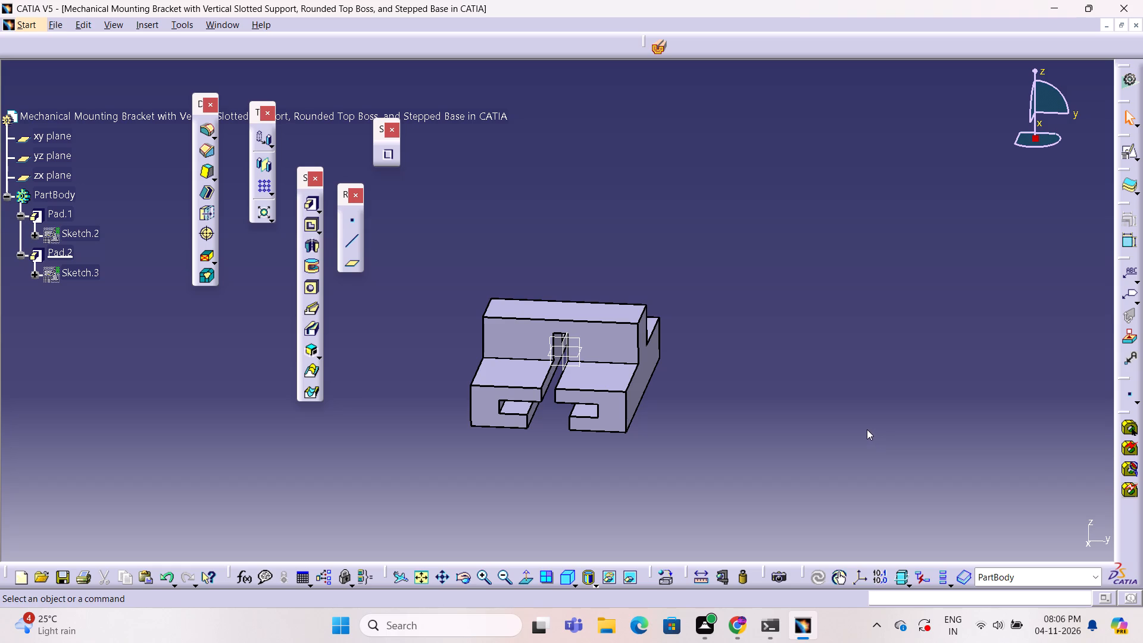
{"action": "left_click", "coordinate": [745, 319]}
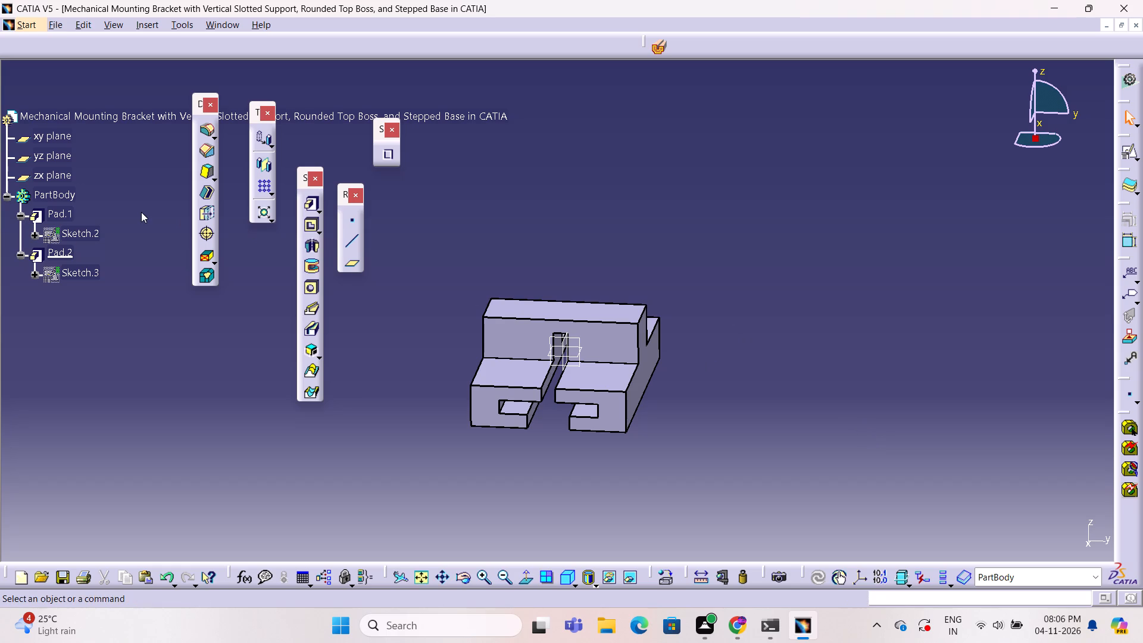
{"action": "left_click", "coordinate": [141, 212]}
Start a positioned sketch on the bracket's flat side face, where the cross block meets the base.
{"action": "left_click", "coordinate": [642, 333]}
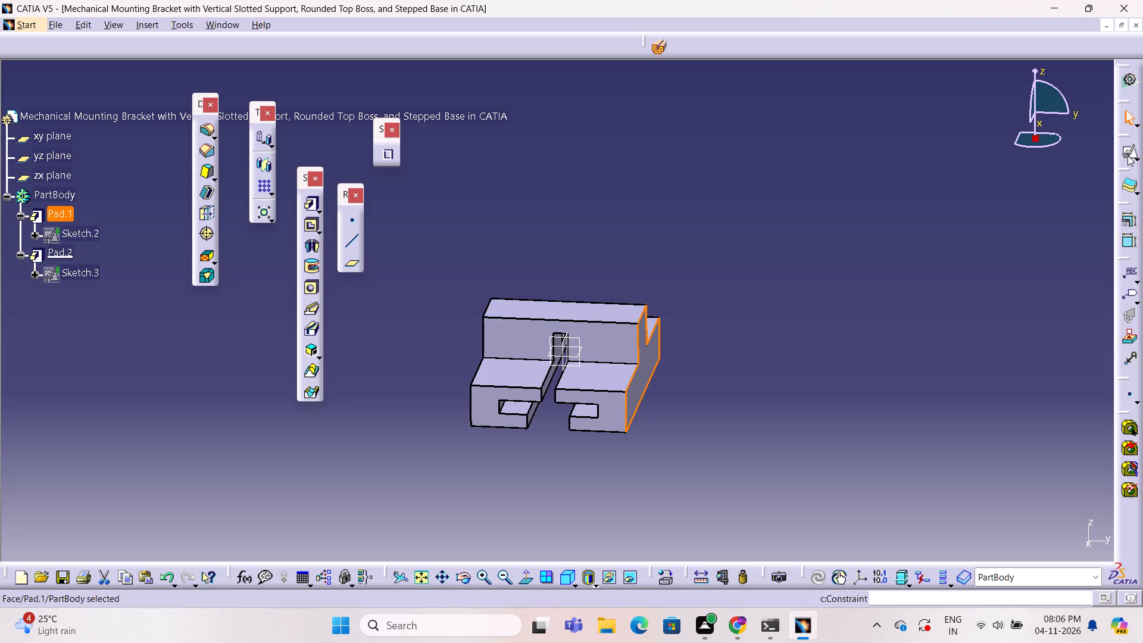
{"action": "left_click", "coordinate": [1126, 155]}
{"action": "left_click", "coordinate": [1022, 535]}
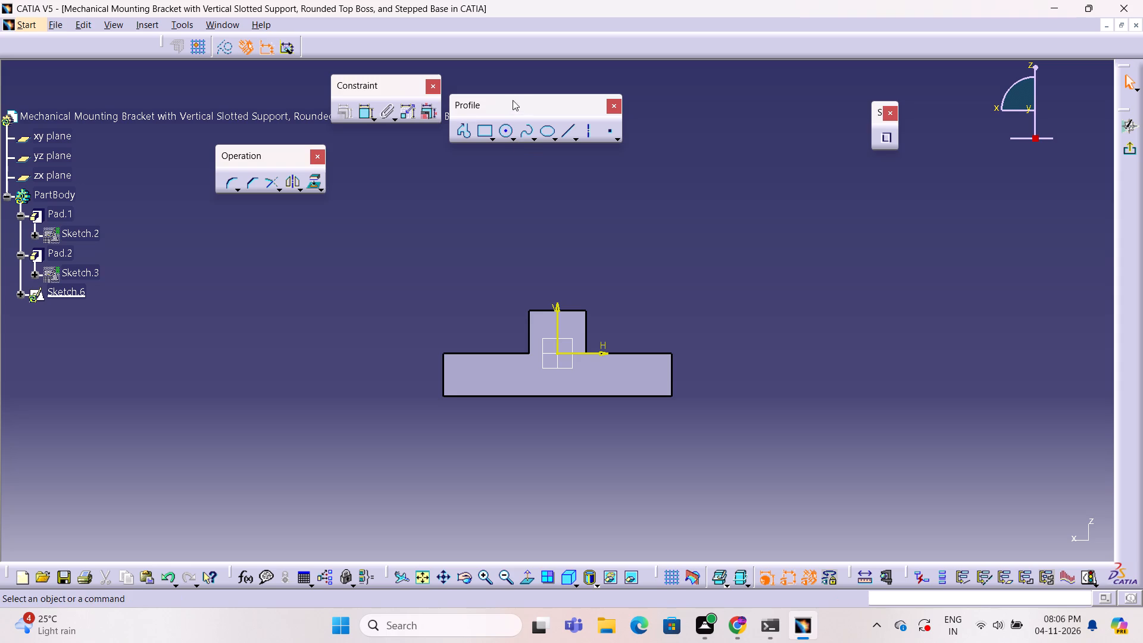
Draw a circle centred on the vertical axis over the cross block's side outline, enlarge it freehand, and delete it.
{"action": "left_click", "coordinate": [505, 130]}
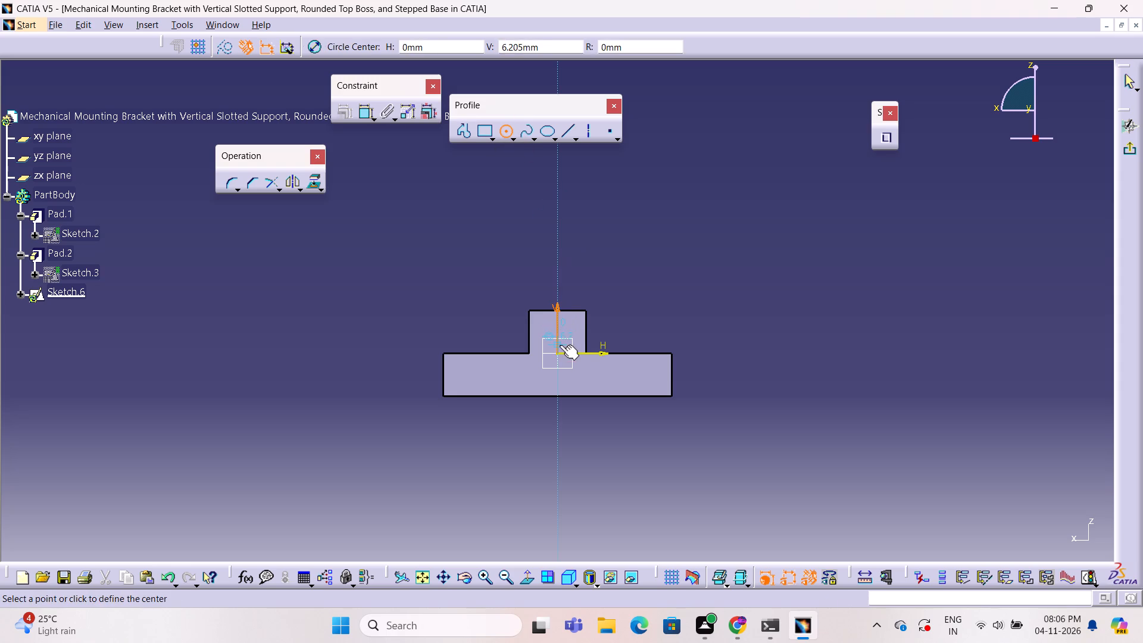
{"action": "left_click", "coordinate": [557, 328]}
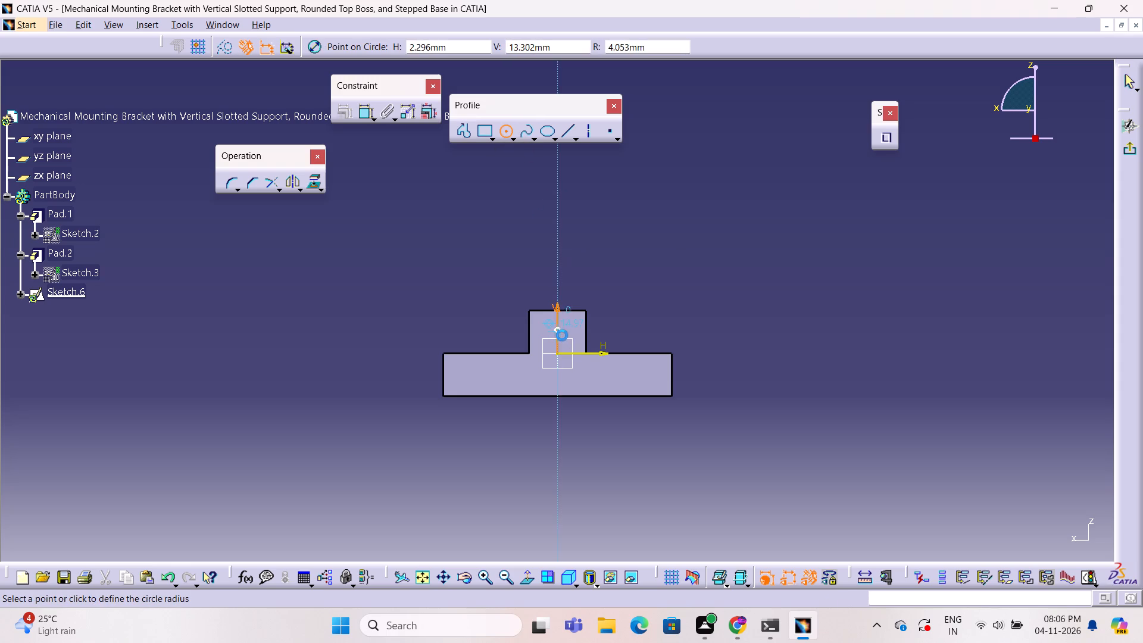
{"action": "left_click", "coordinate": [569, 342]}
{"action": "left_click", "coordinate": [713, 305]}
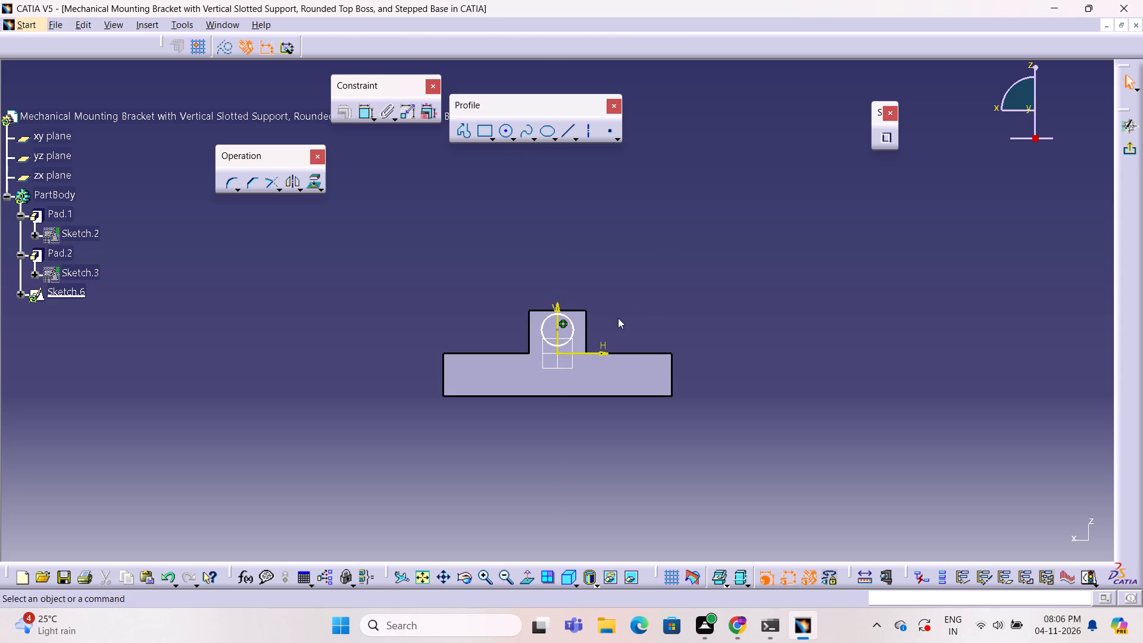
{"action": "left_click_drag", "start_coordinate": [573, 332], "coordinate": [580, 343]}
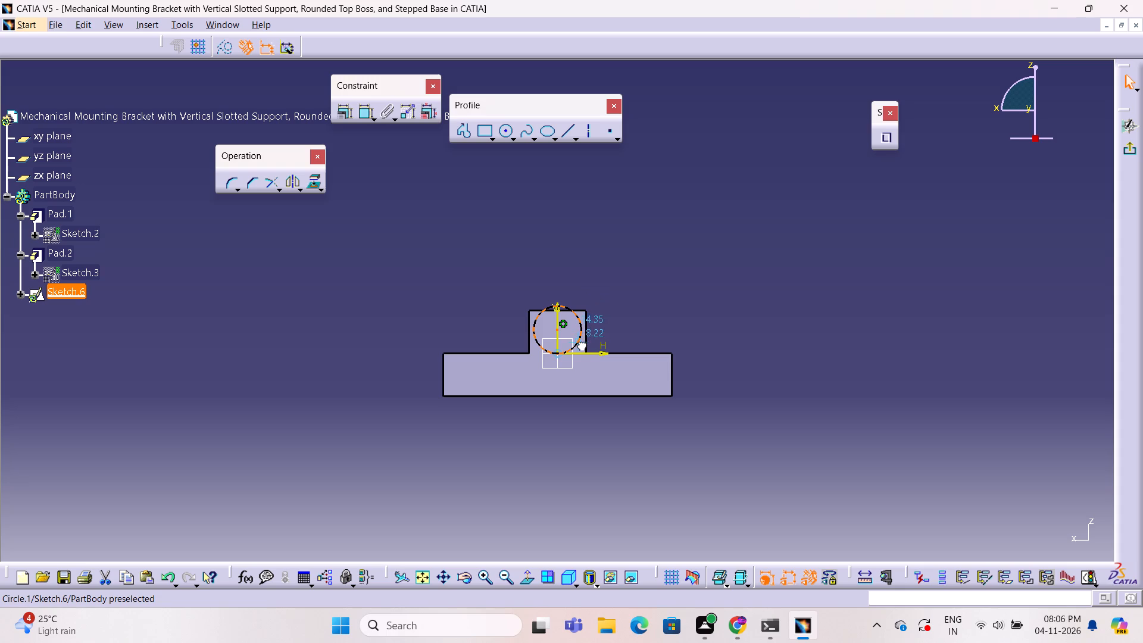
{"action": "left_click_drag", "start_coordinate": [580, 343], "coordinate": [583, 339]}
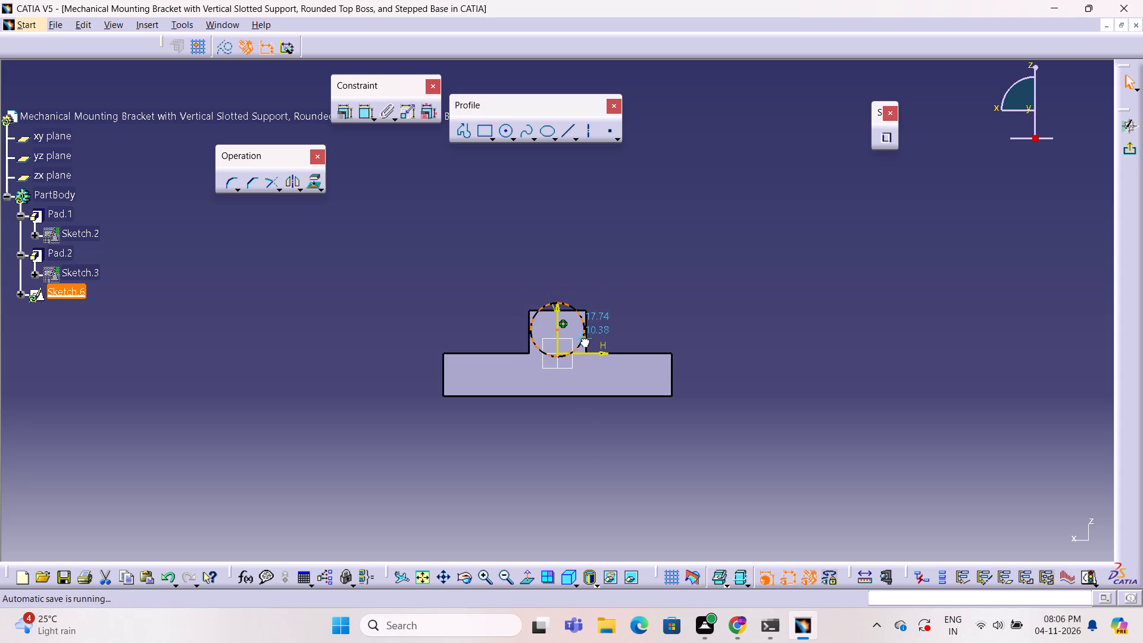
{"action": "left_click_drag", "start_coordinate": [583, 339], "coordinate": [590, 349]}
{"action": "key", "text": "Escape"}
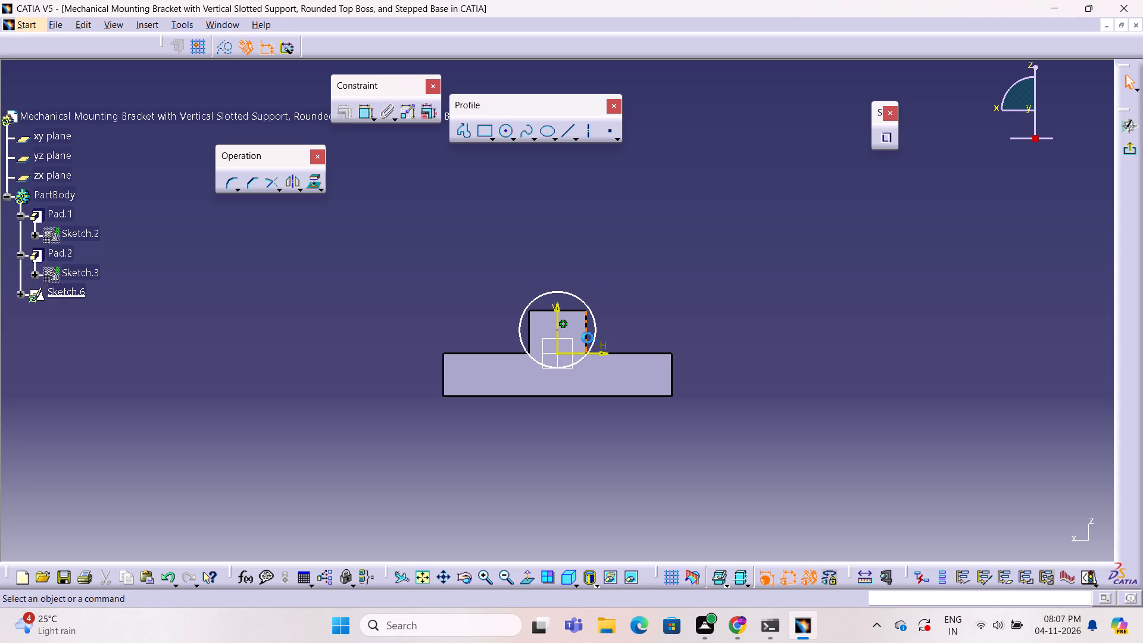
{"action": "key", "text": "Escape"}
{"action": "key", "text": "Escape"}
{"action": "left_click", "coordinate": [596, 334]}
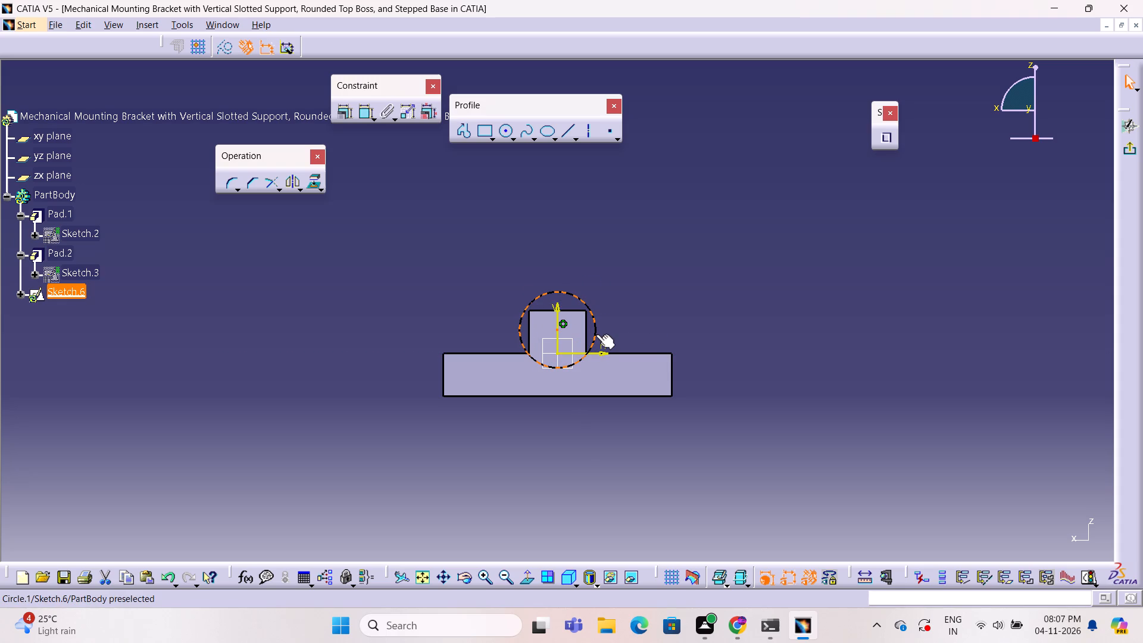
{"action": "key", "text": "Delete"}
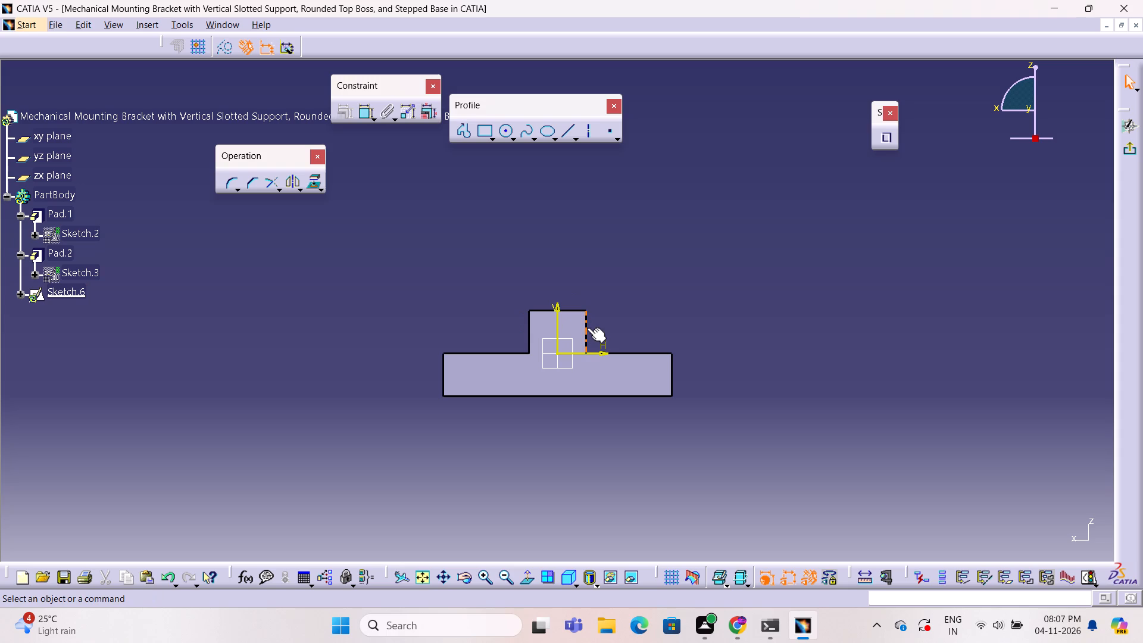
Project the cross block's top edge and one vertical edge into the sketch and convert them to construction geometry.
{"action": "left_click", "coordinate": [587, 326]}
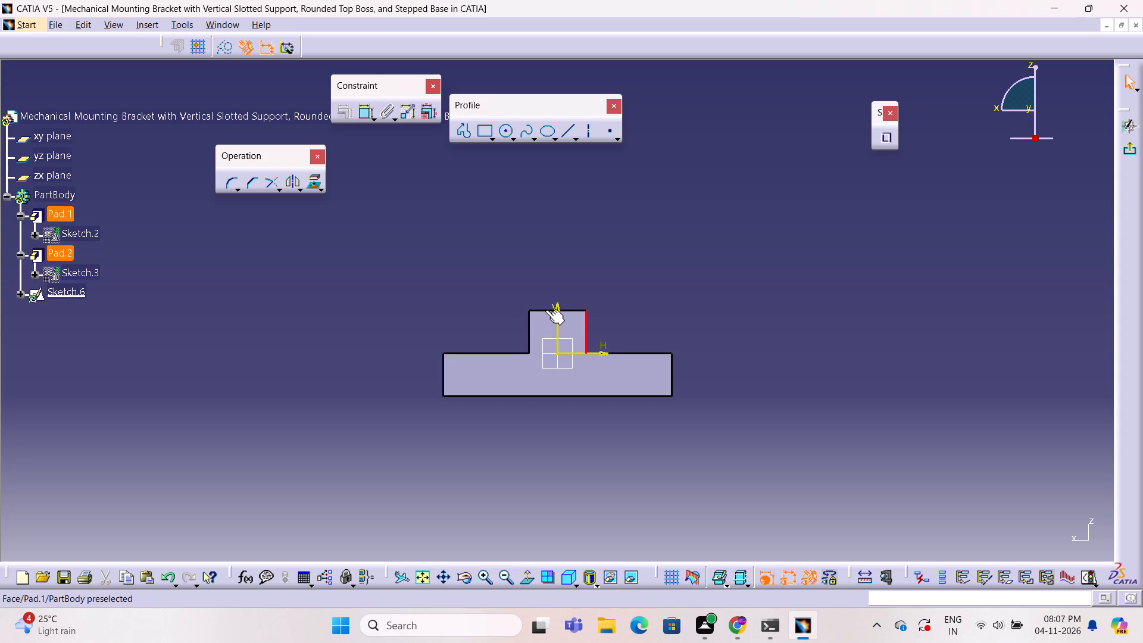
{"action": "left_click", "coordinate": [545, 308], "text": "ctrl"}
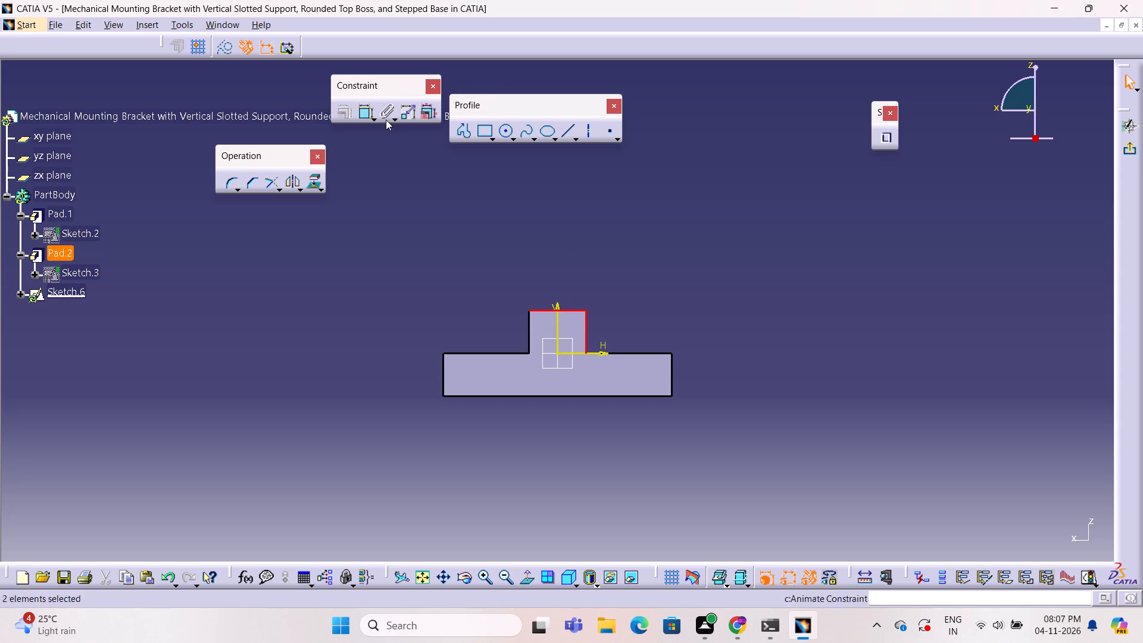
{"action": "left_click", "coordinate": [311, 181]}
{"action": "left_click", "coordinate": [1028, 537]}
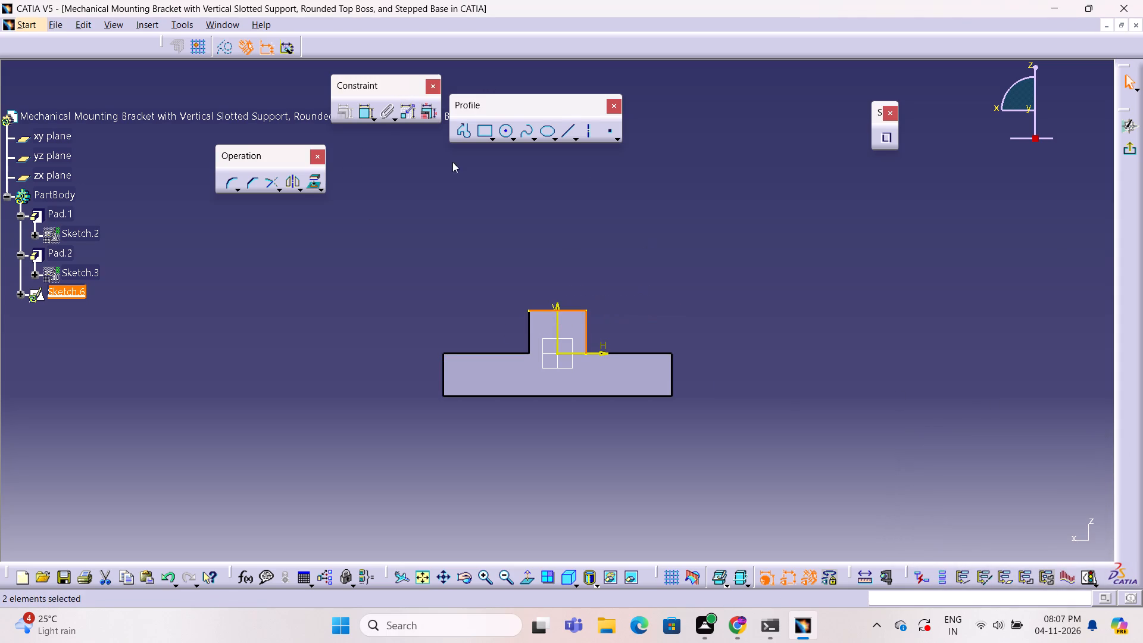
{"action": "left_click", "coordinate": [227, 43]}
{"action": "left_click", "coordinate": [483, 173]}
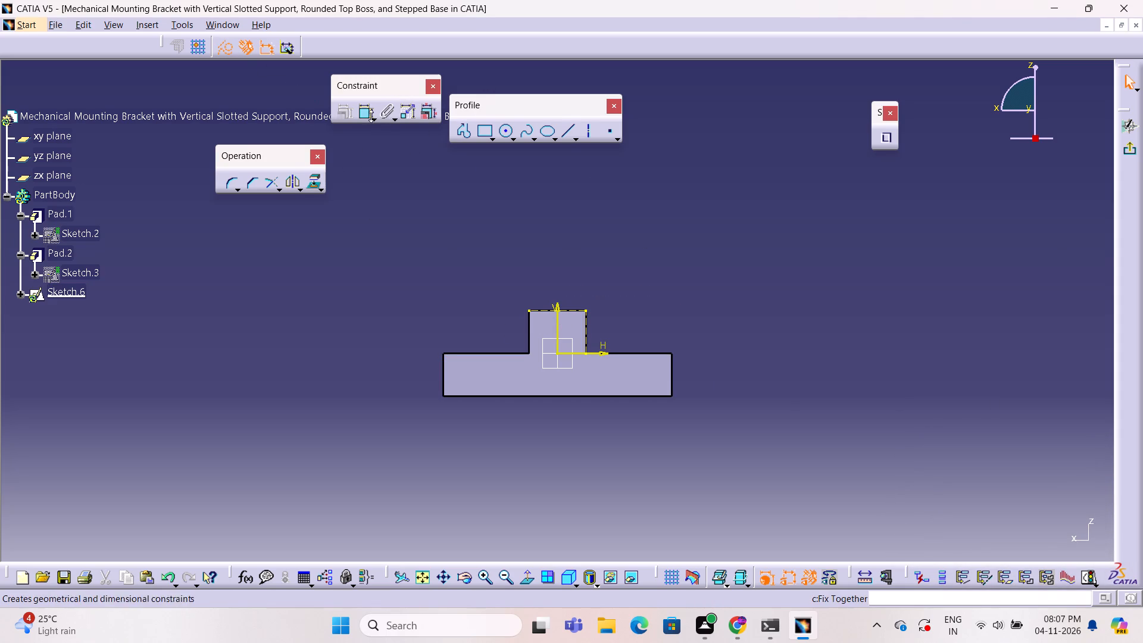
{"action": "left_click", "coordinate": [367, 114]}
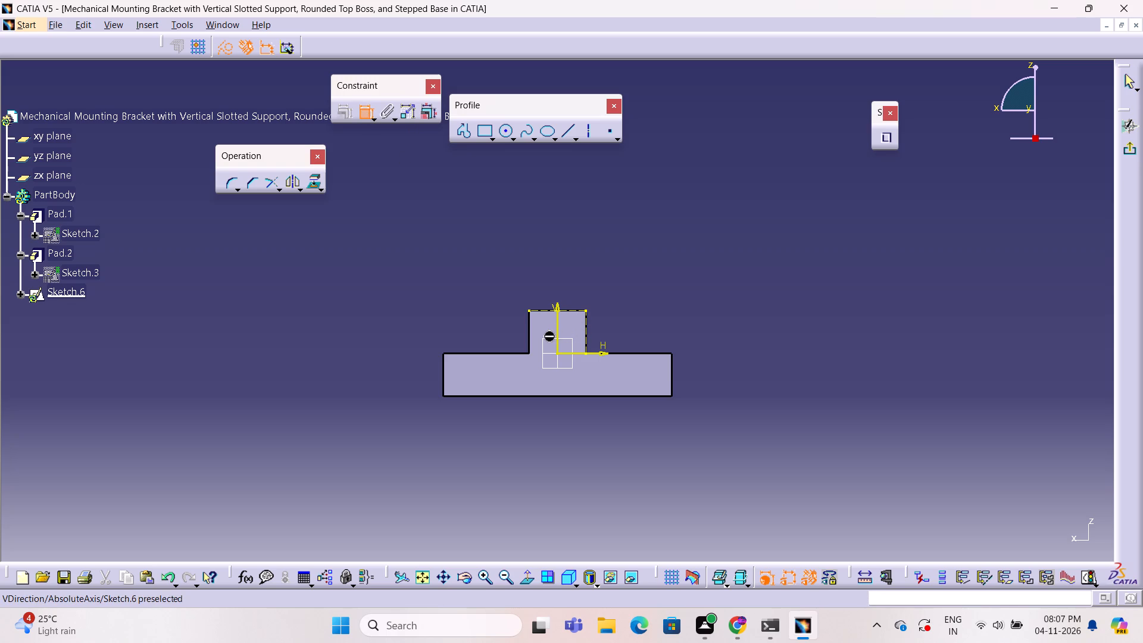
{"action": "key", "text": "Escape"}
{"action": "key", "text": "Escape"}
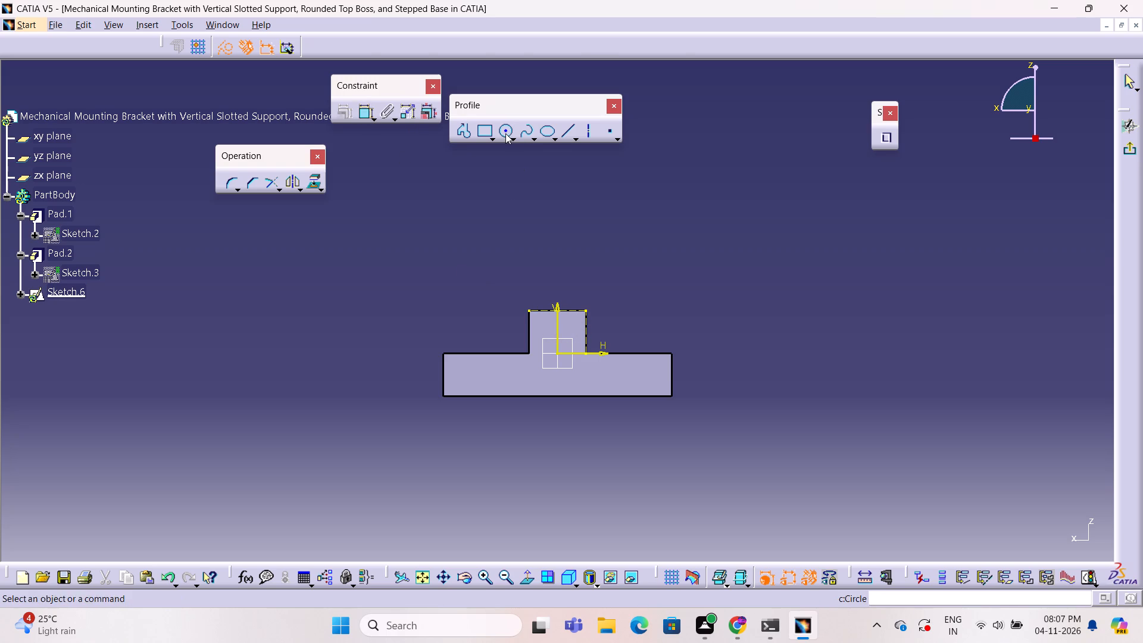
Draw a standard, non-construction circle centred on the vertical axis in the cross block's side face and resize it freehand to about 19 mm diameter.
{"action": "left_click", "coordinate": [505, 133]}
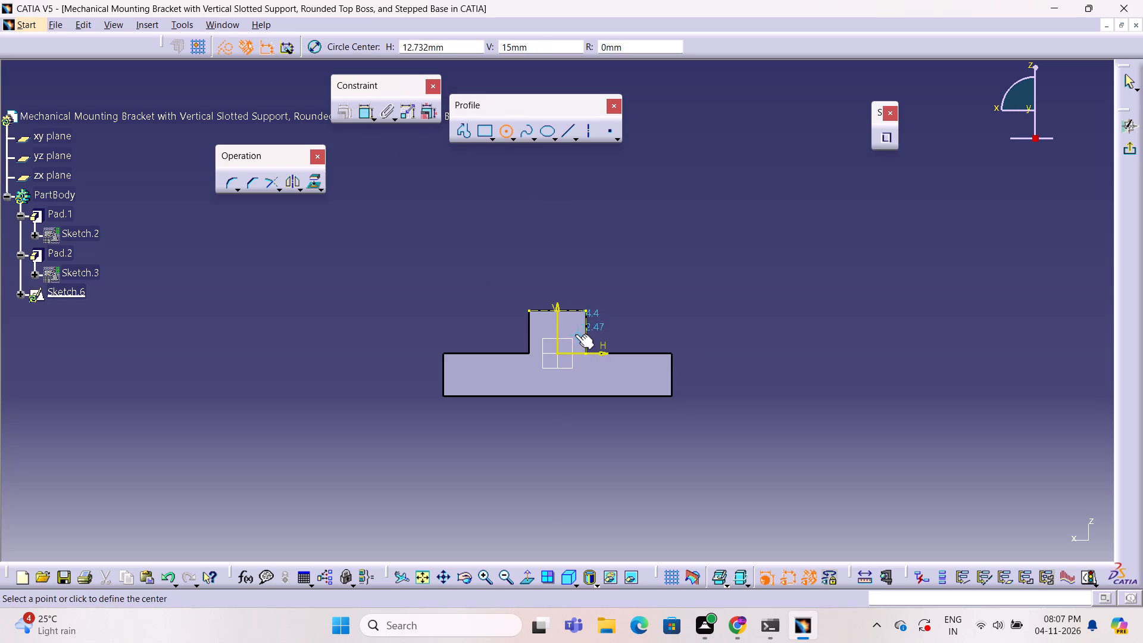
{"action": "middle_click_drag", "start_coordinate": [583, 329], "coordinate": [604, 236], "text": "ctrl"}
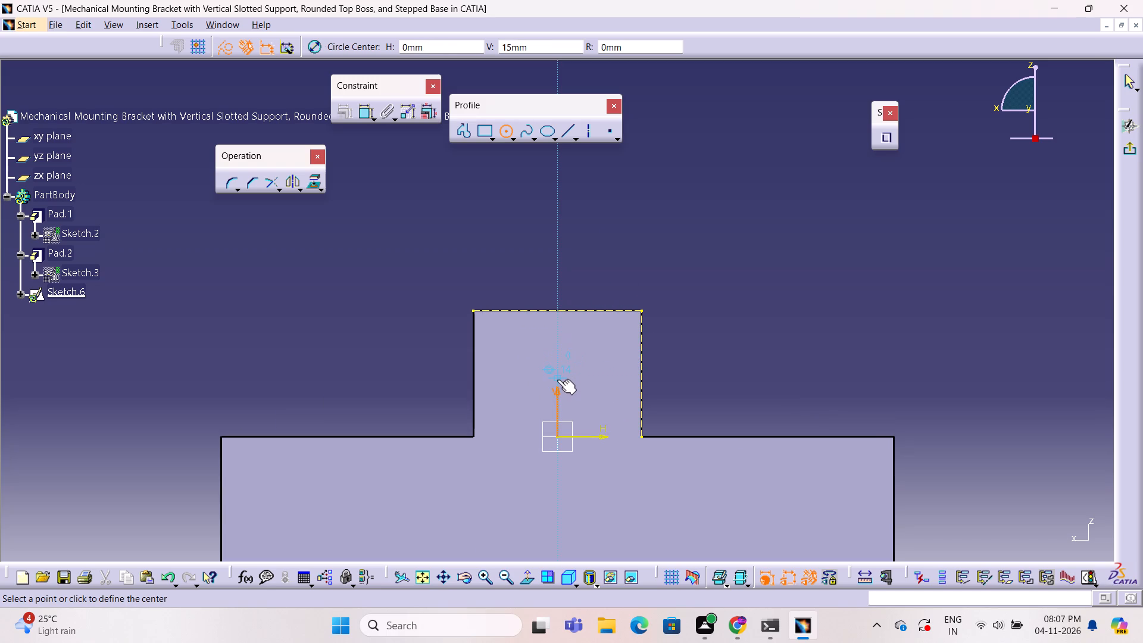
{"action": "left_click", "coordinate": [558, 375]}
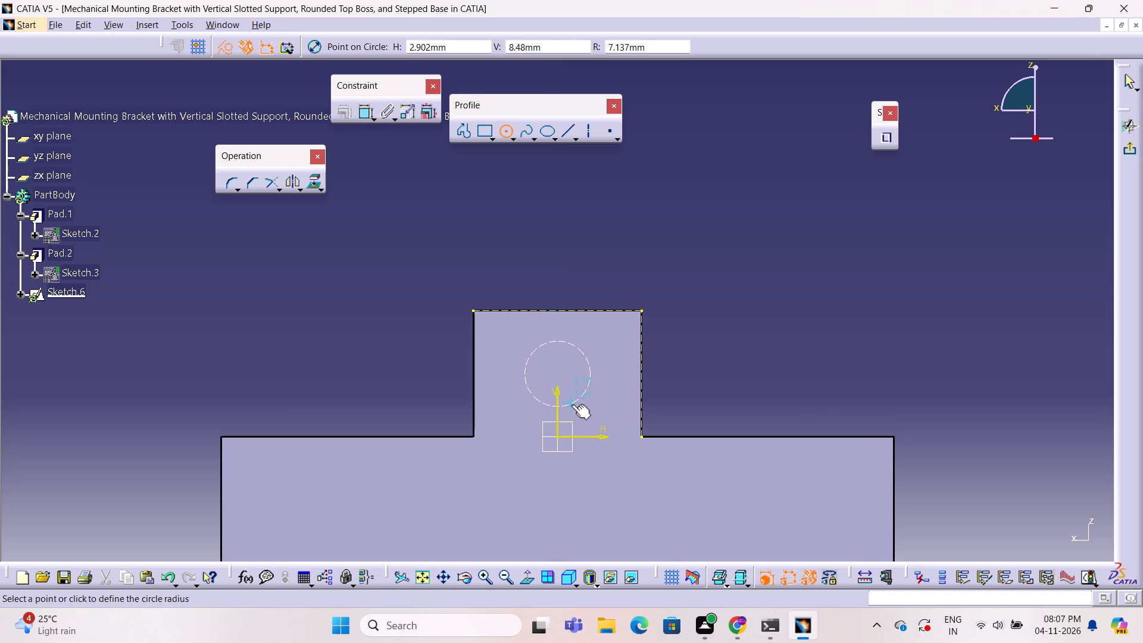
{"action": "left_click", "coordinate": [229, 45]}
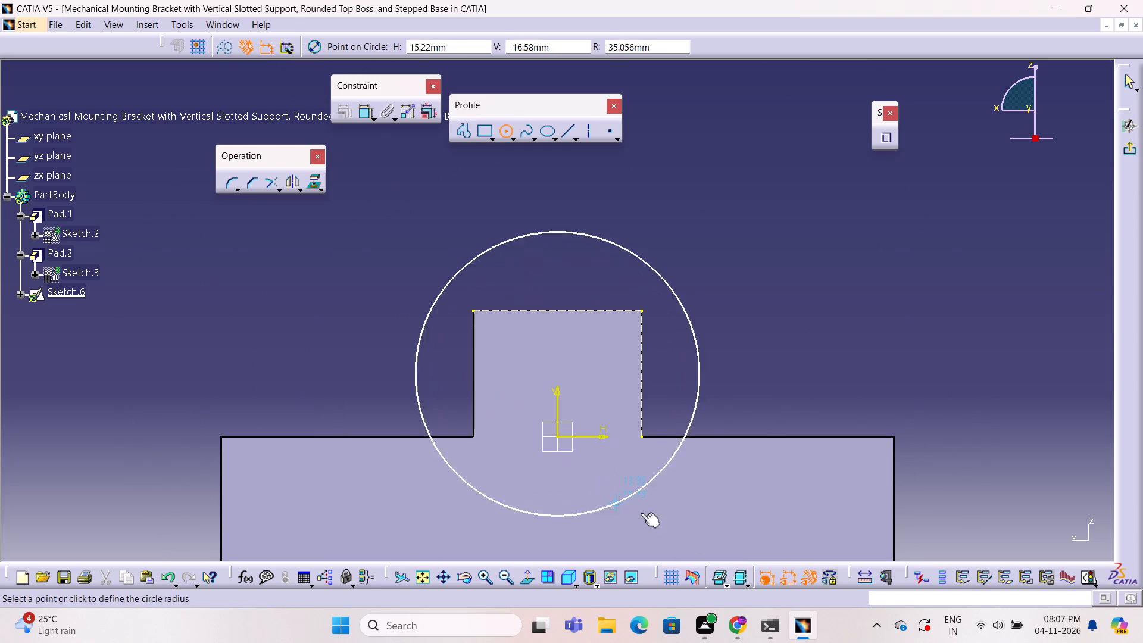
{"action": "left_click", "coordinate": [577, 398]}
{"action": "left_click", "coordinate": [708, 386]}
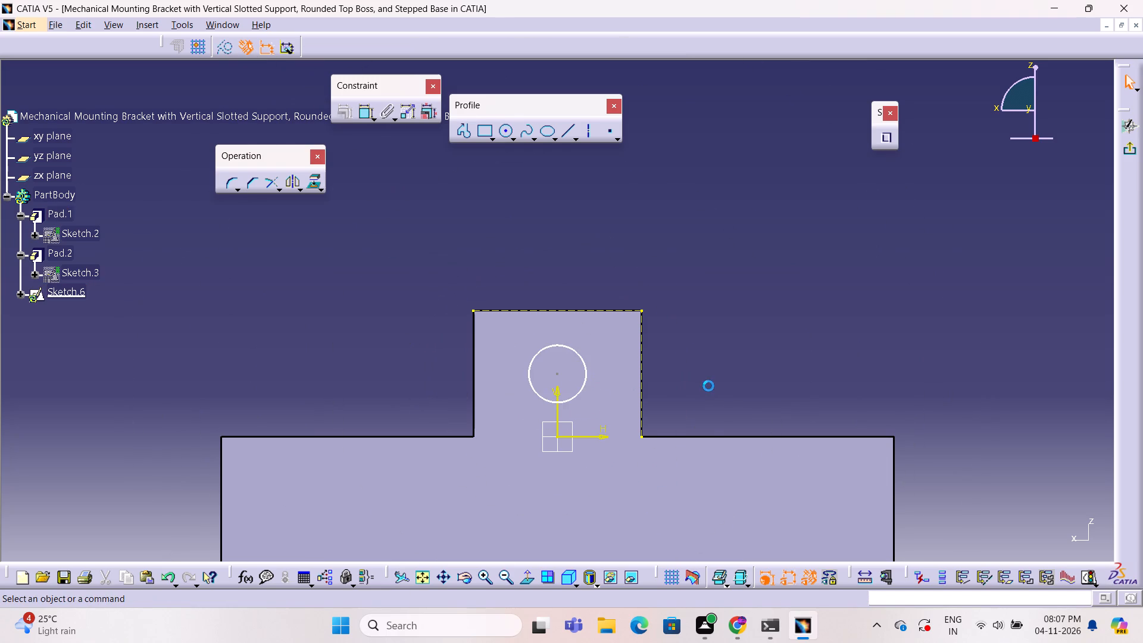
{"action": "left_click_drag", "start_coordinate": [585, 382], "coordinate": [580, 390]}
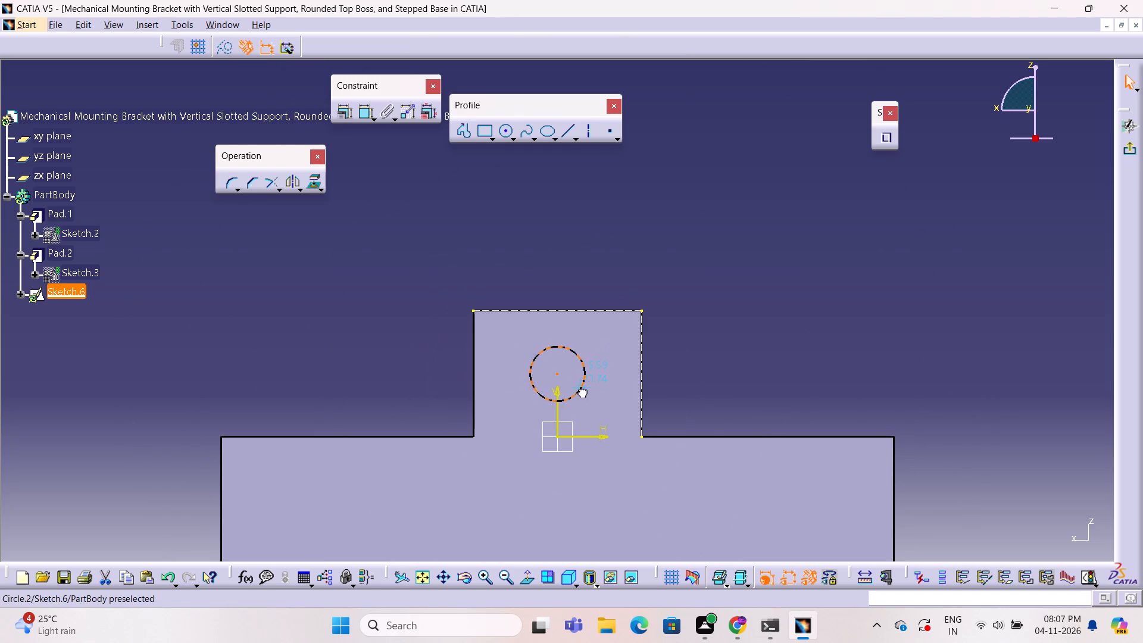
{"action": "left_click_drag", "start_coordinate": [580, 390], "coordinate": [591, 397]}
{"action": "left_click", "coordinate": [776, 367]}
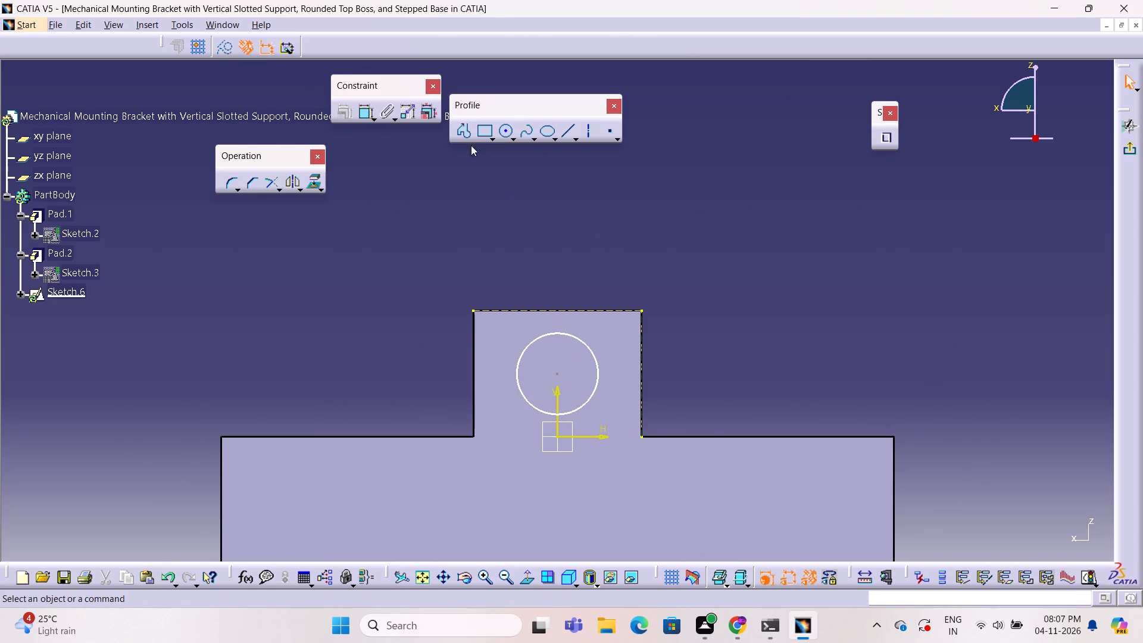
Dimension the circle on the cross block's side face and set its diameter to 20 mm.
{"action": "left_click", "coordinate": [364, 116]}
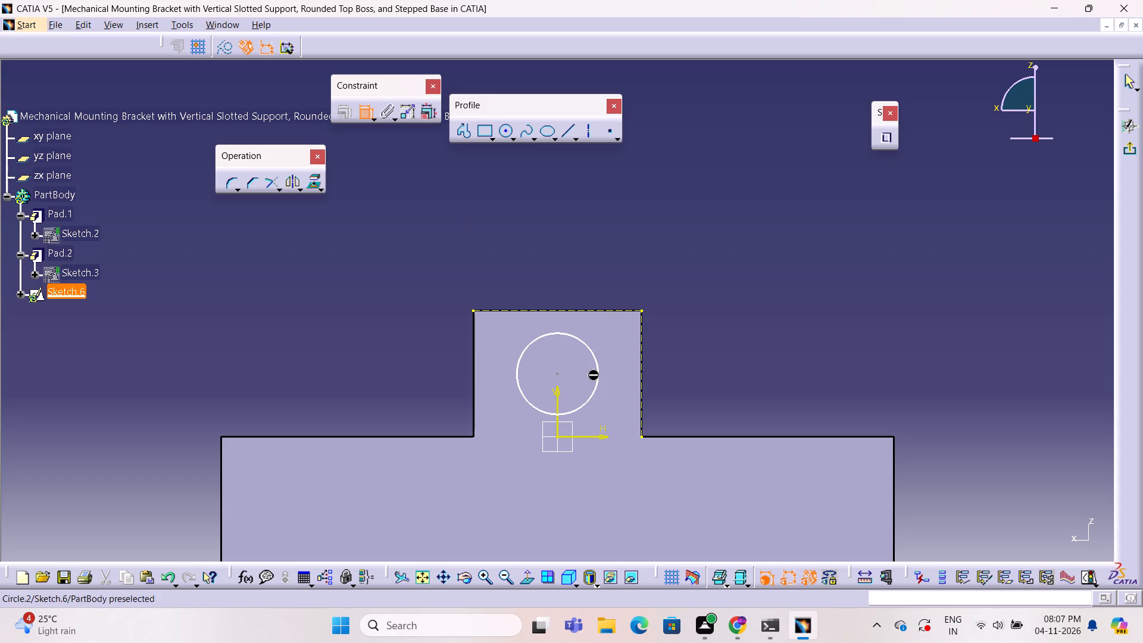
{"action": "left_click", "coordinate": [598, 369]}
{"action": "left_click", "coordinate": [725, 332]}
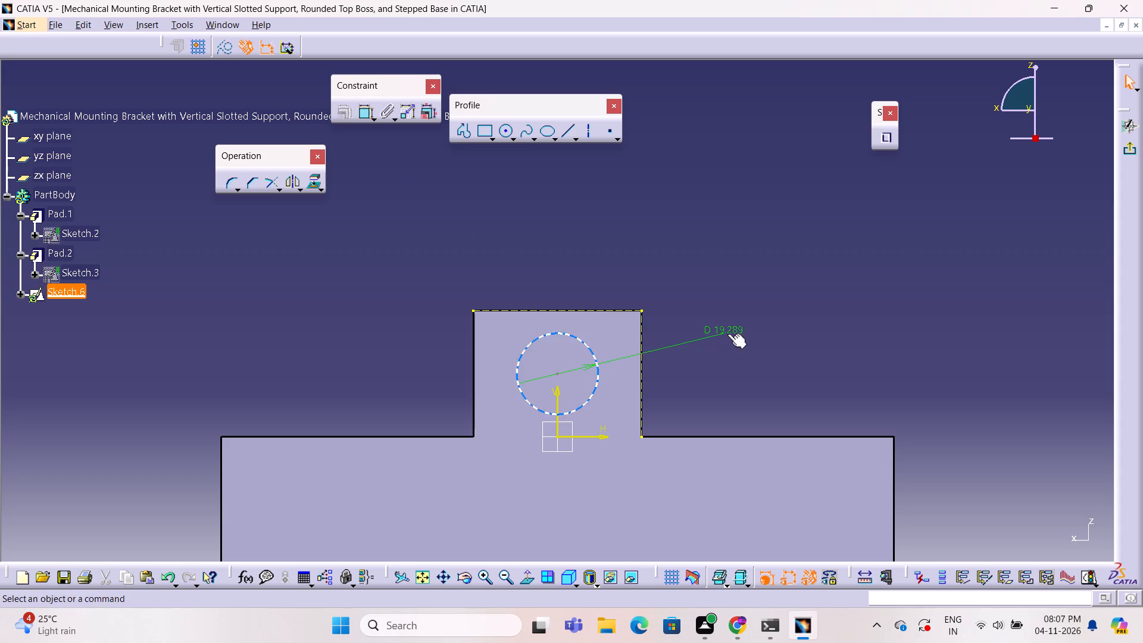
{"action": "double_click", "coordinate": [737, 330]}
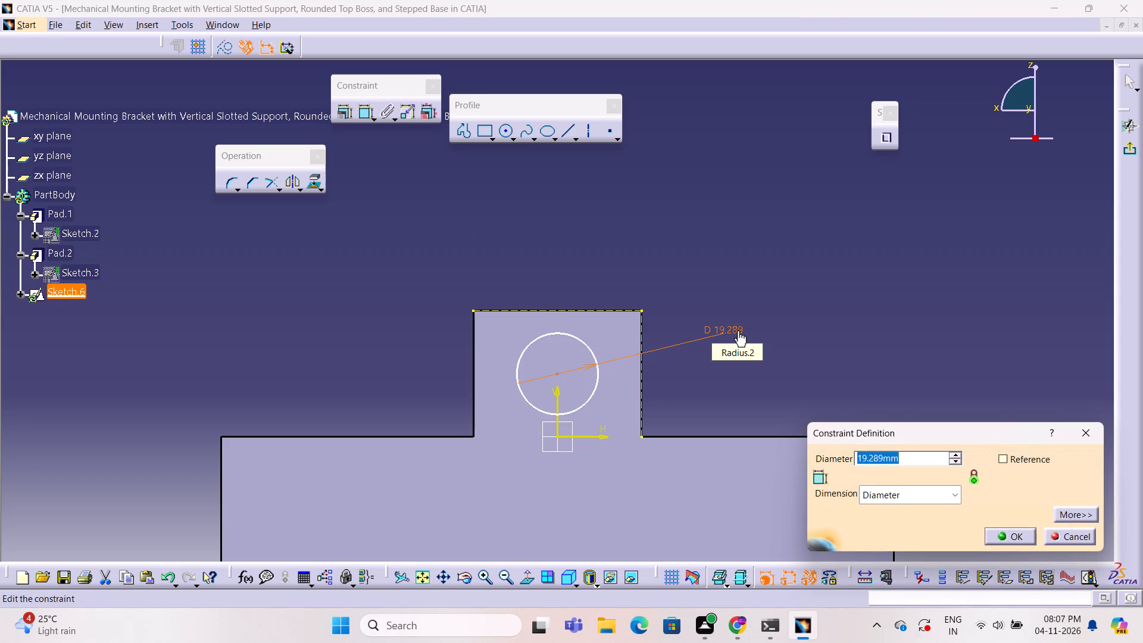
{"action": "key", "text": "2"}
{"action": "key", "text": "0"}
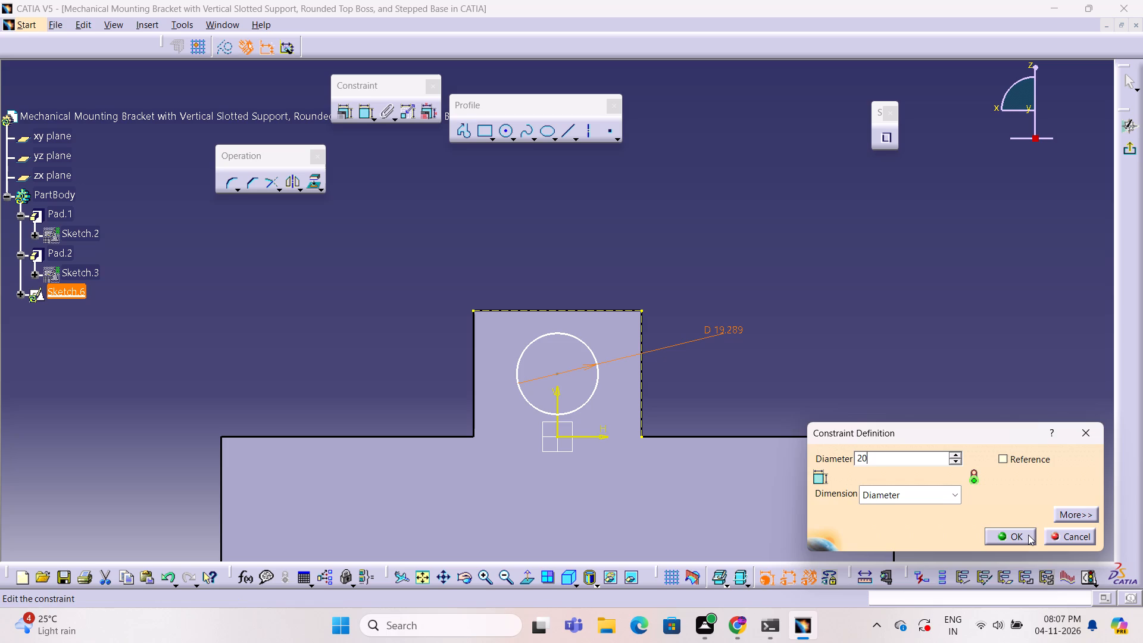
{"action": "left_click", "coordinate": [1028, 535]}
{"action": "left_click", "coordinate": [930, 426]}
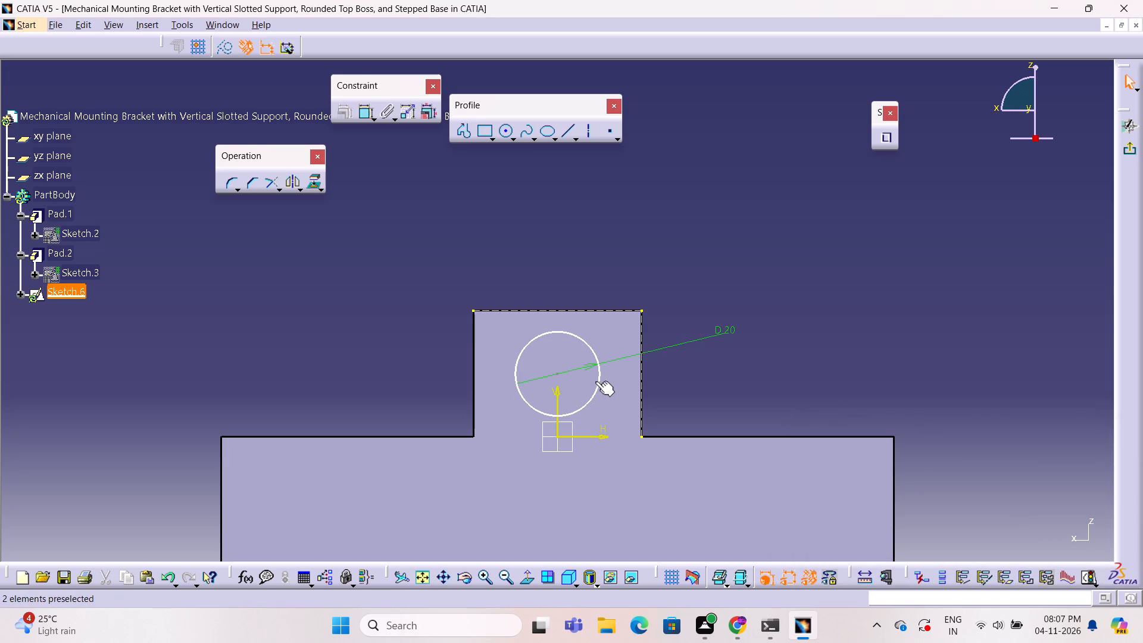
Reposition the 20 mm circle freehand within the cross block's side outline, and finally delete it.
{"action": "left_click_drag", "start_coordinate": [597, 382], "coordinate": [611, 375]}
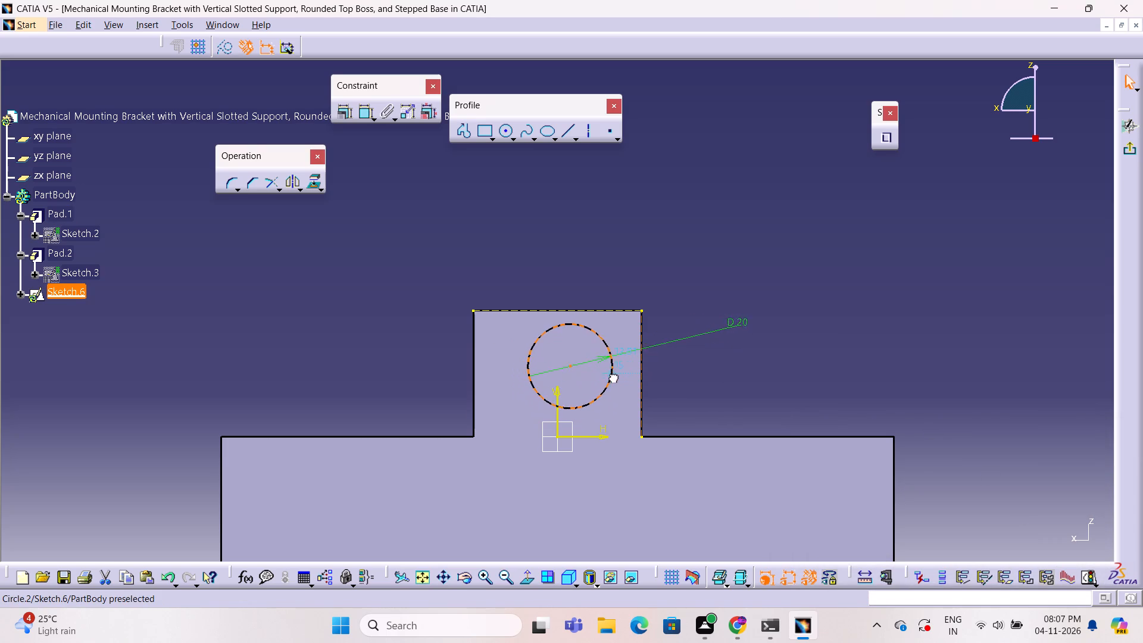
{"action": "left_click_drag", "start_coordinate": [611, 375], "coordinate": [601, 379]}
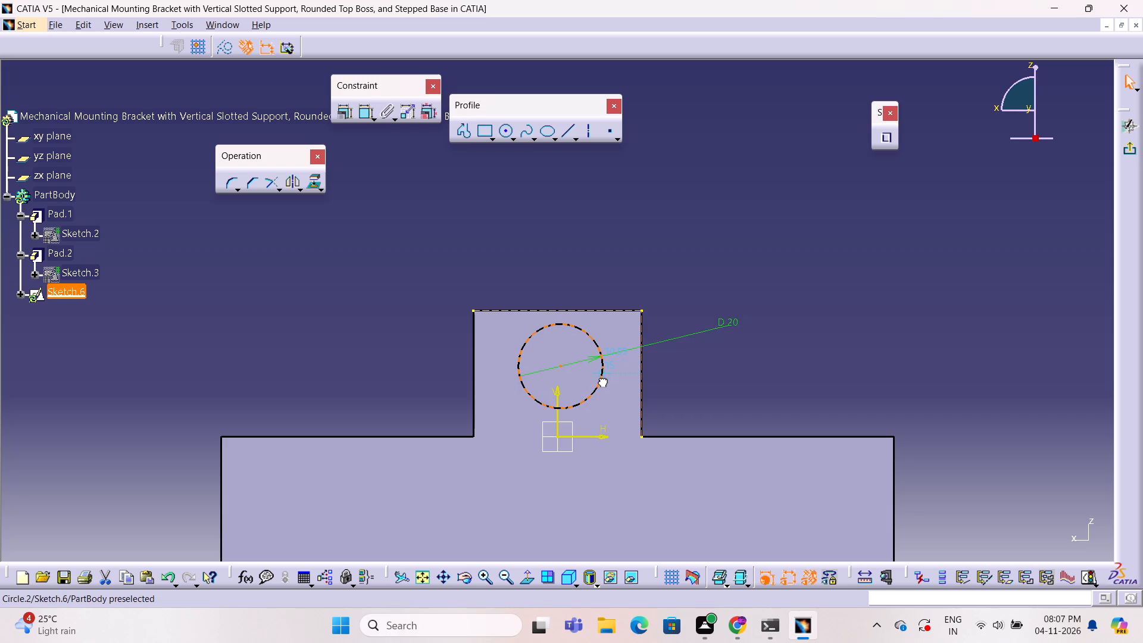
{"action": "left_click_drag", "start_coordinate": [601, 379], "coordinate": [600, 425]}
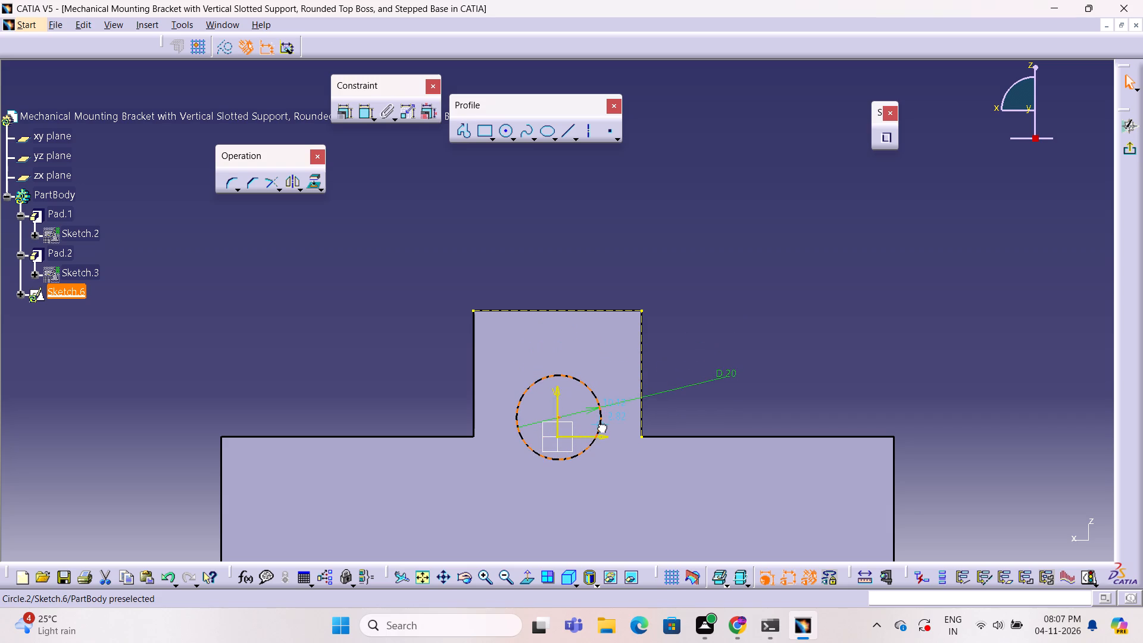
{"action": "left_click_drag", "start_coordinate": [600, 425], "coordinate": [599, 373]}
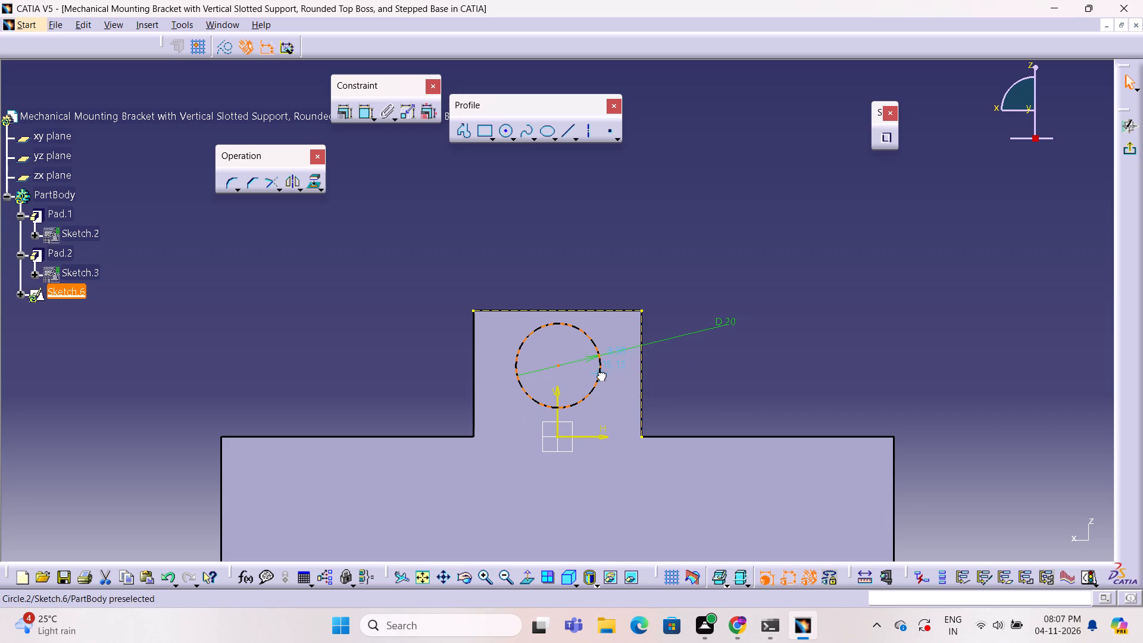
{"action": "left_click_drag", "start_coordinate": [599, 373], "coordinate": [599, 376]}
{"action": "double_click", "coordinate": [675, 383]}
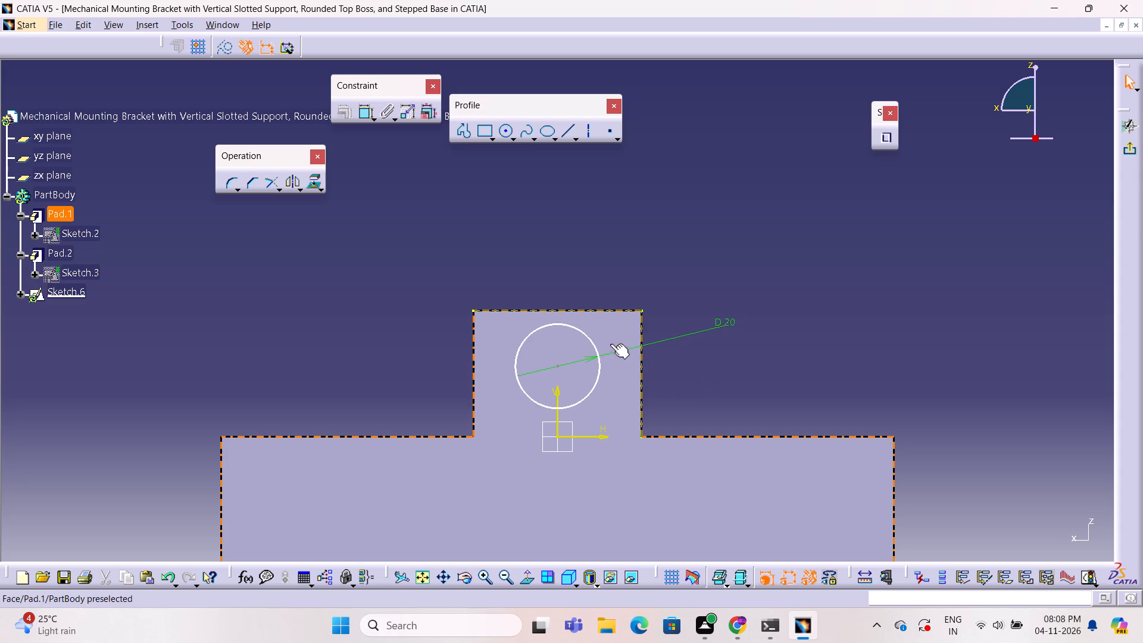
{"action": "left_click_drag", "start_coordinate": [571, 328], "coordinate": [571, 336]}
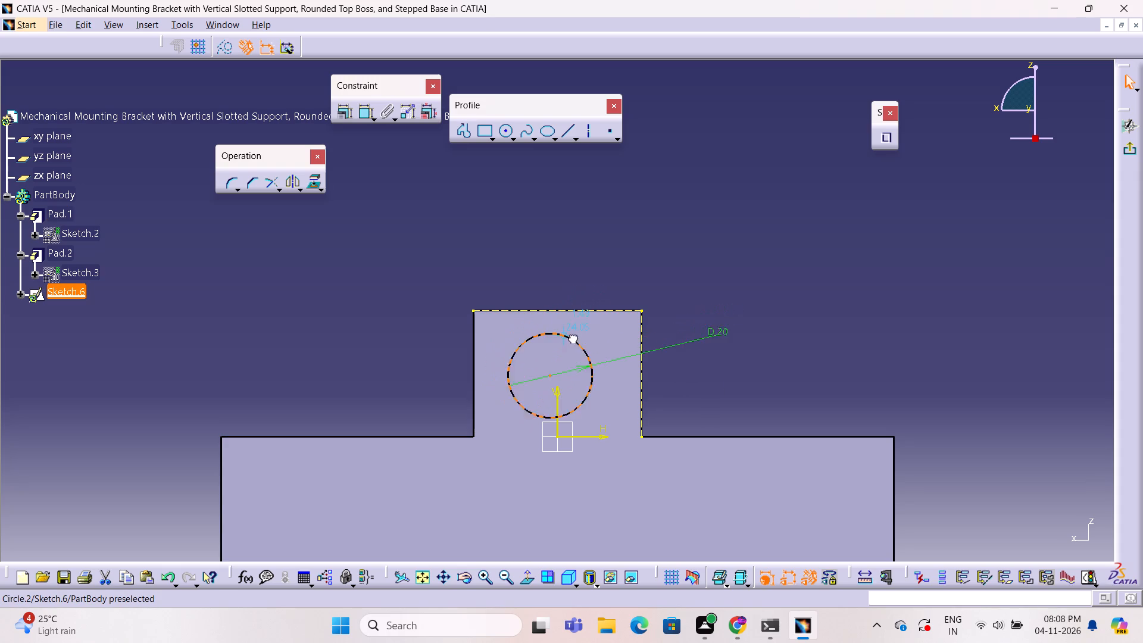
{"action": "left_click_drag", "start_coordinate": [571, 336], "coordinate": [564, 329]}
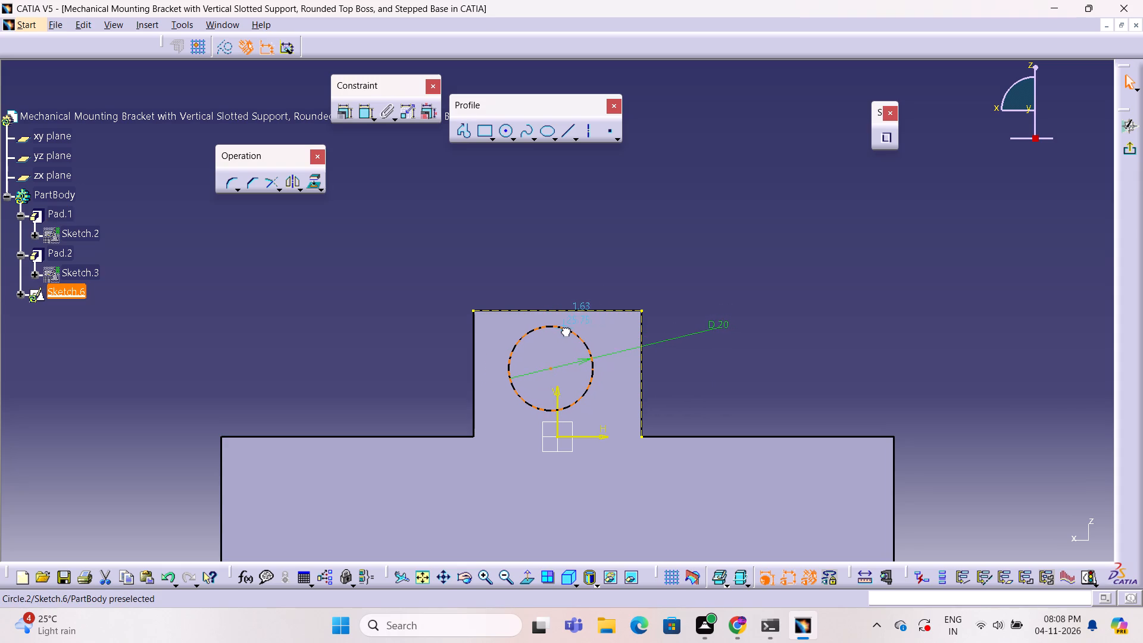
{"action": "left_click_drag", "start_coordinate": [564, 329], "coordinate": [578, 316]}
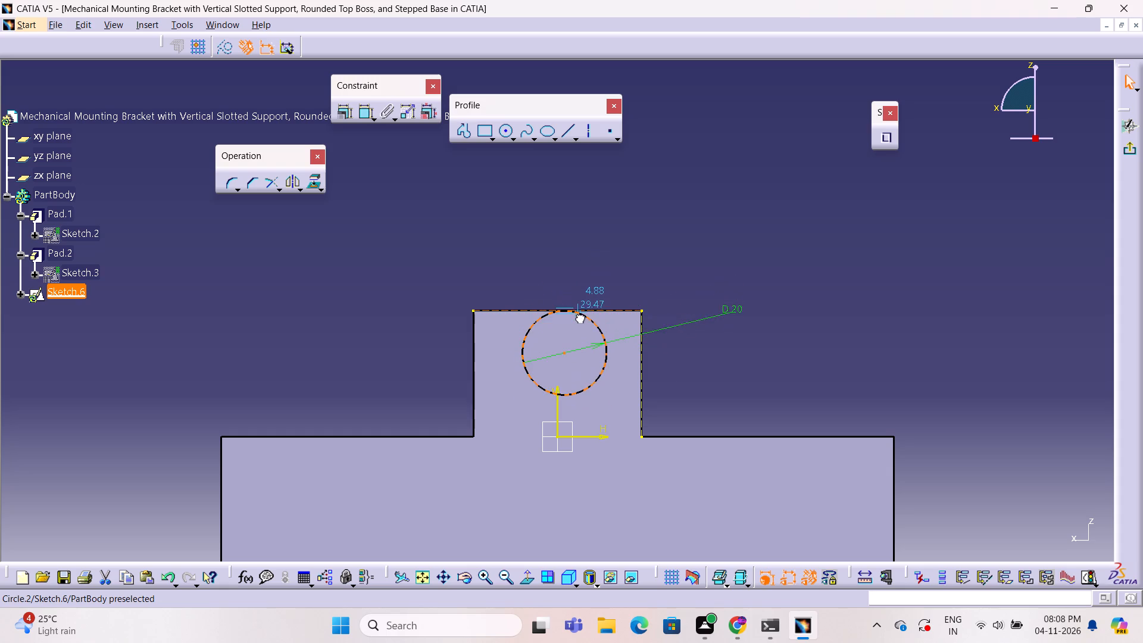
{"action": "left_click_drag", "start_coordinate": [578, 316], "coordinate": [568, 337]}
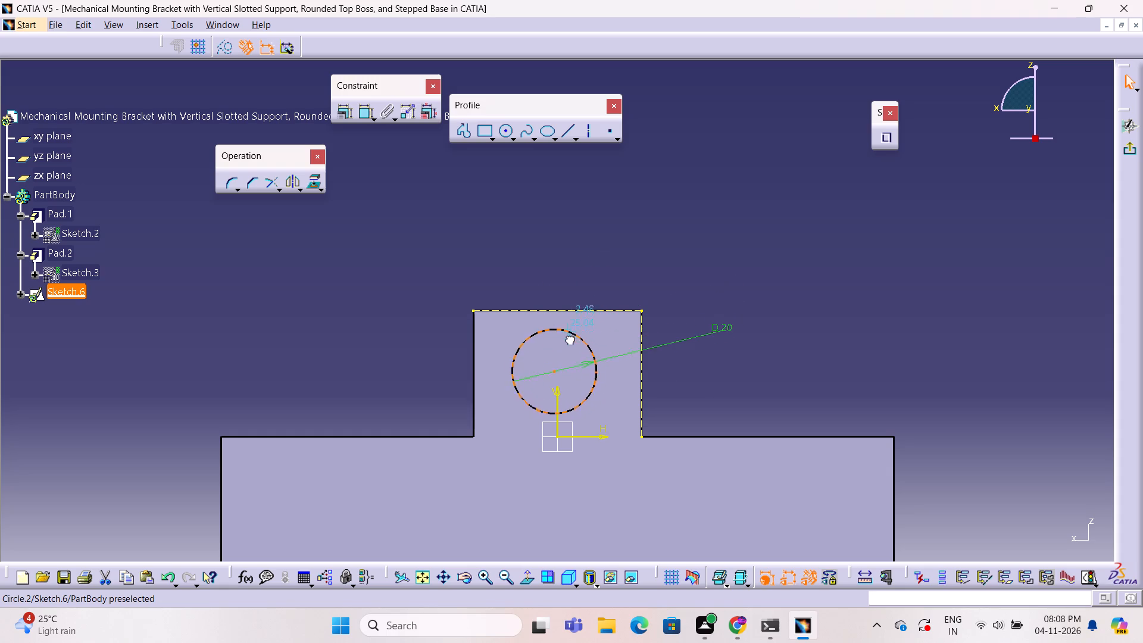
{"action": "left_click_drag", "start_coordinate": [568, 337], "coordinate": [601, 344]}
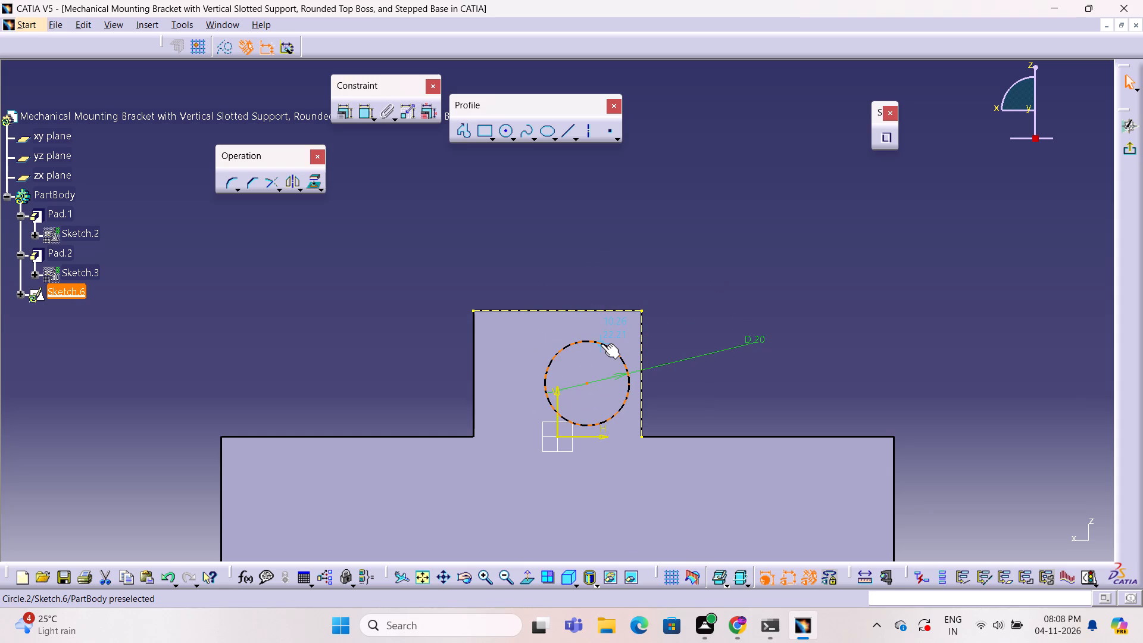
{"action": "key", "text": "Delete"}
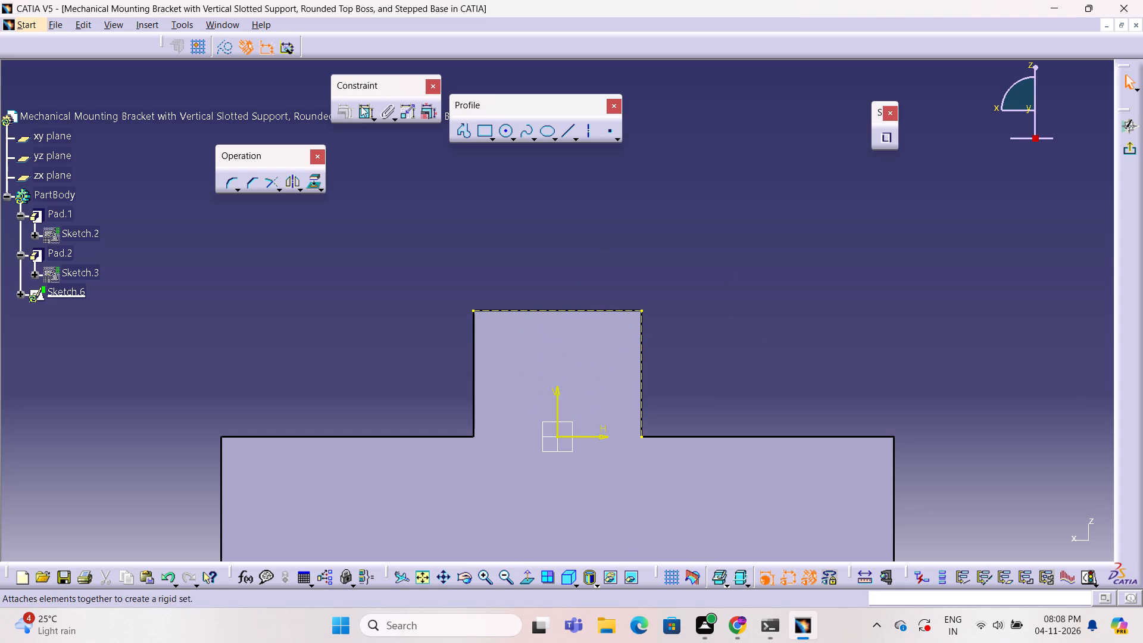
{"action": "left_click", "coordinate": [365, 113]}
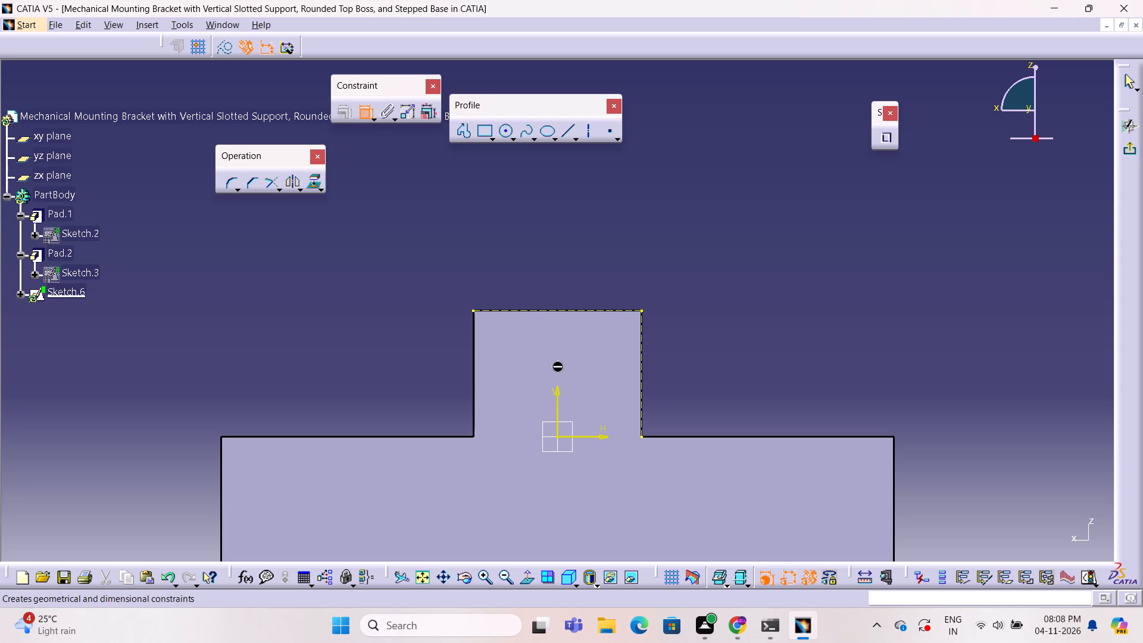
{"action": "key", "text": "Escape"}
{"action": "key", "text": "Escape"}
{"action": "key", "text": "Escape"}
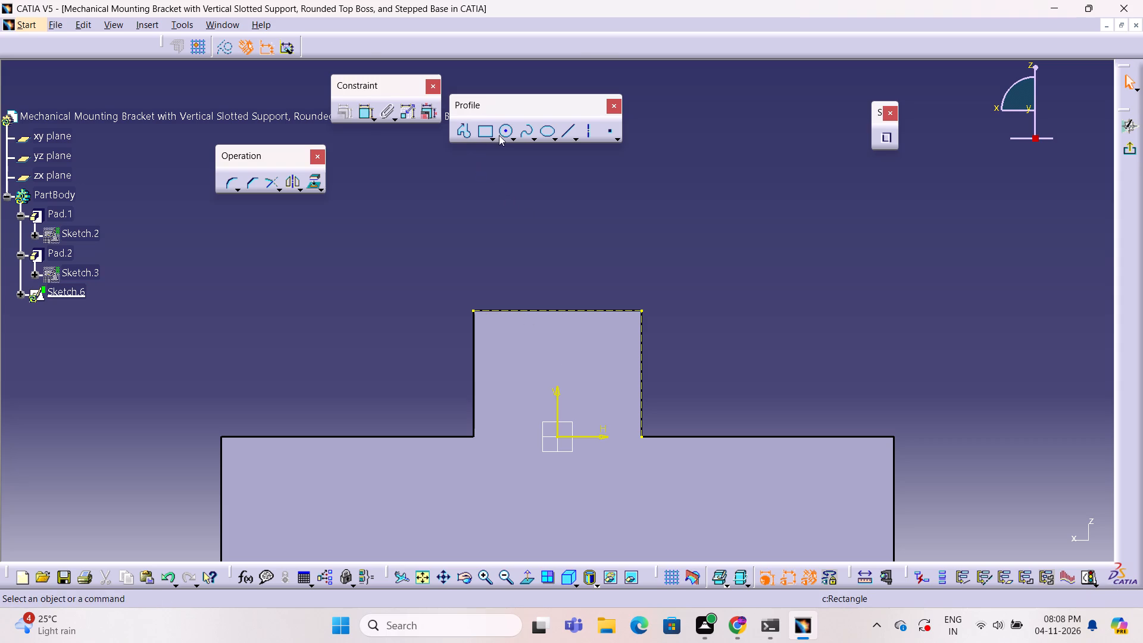
Draw a circle centred on the vertical axis, midway up the cross block's side face and inside its outline.
{"action": "left_click", "coordinate": [504, 133]}
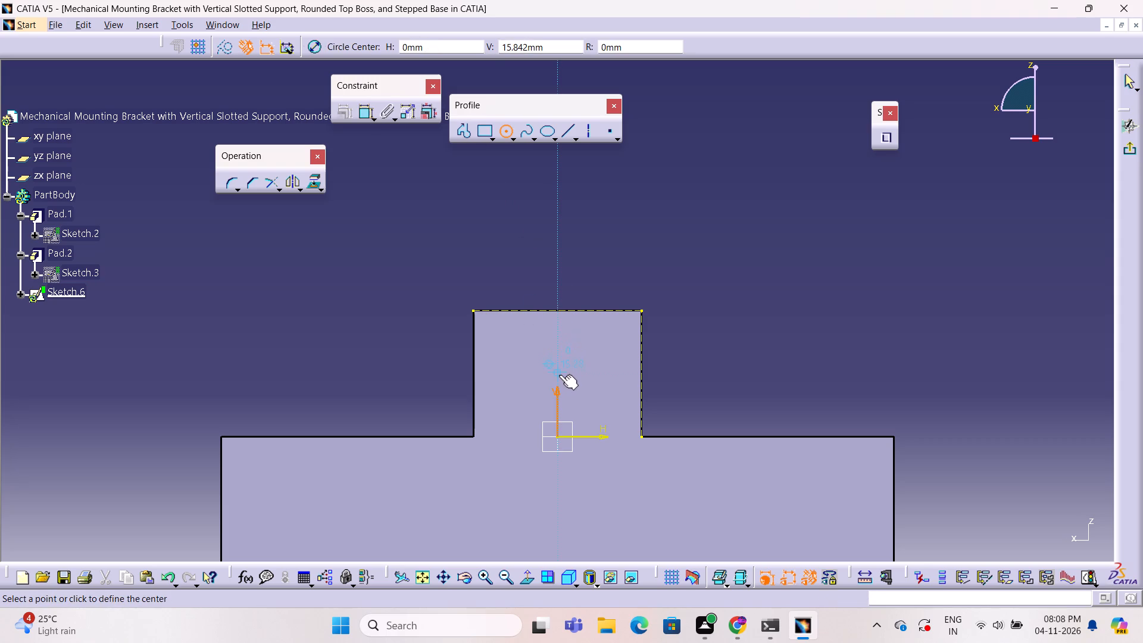
{"action": "left_click", "coordinate": [559, 376]}
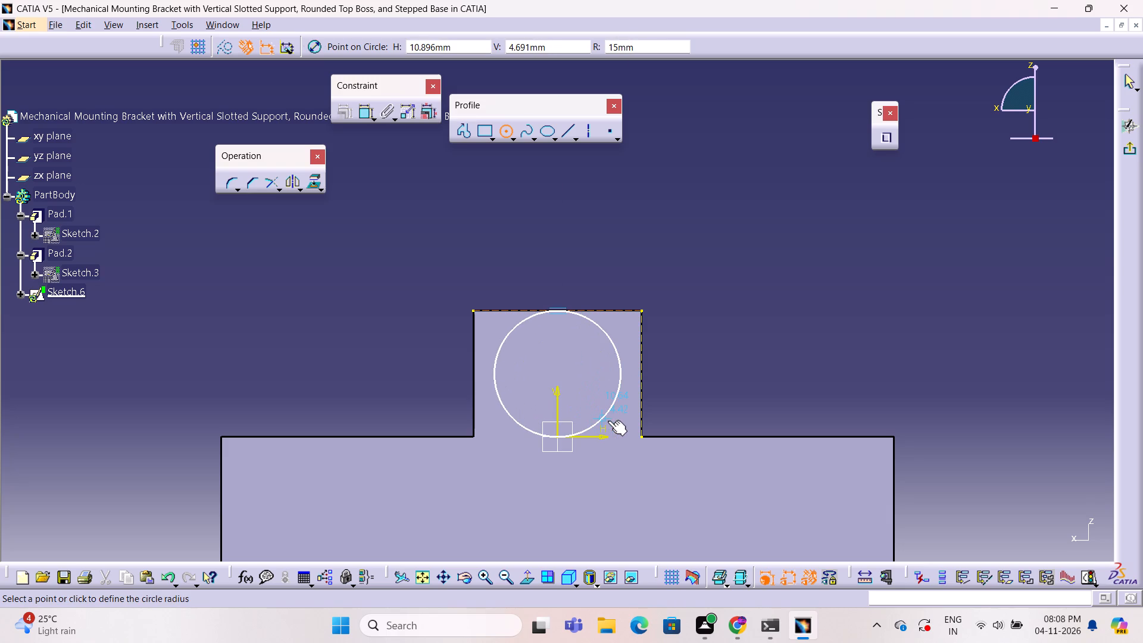
{"action": "left_click", "coordinate": [592, 410]}
{"action": "left_click", "coordinate": [716, 360]}
{"action": "key", "text": "Escape"}
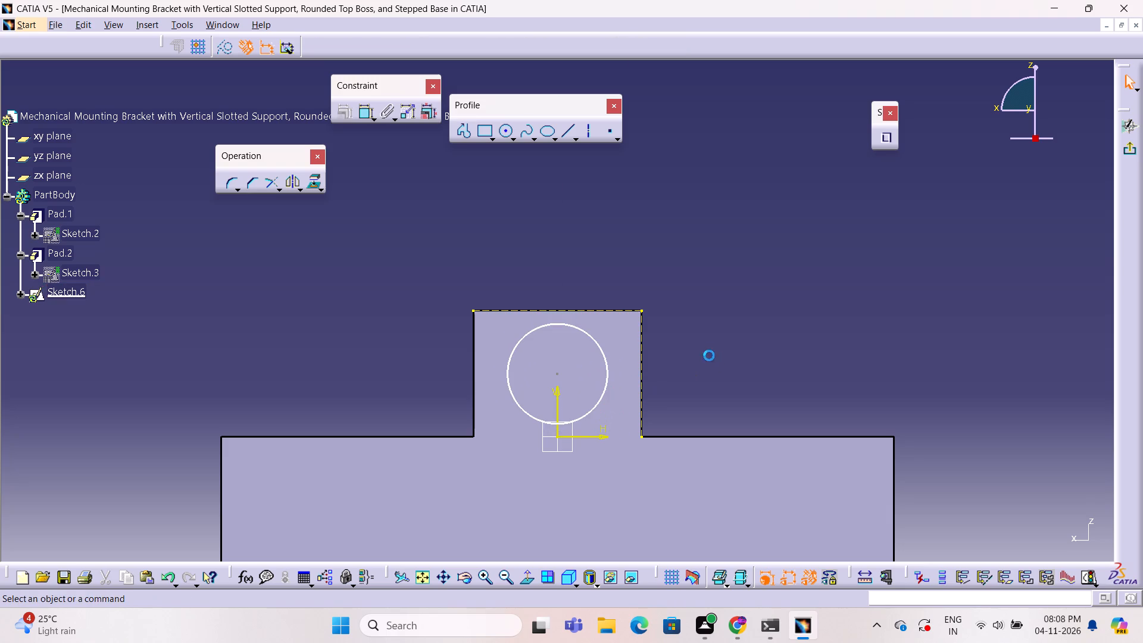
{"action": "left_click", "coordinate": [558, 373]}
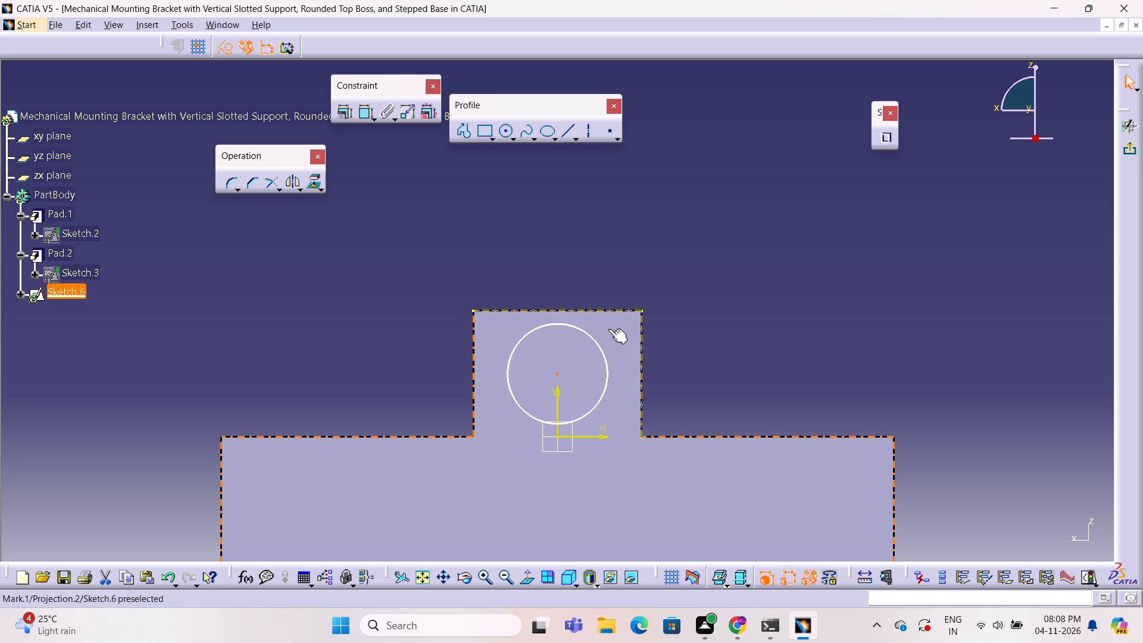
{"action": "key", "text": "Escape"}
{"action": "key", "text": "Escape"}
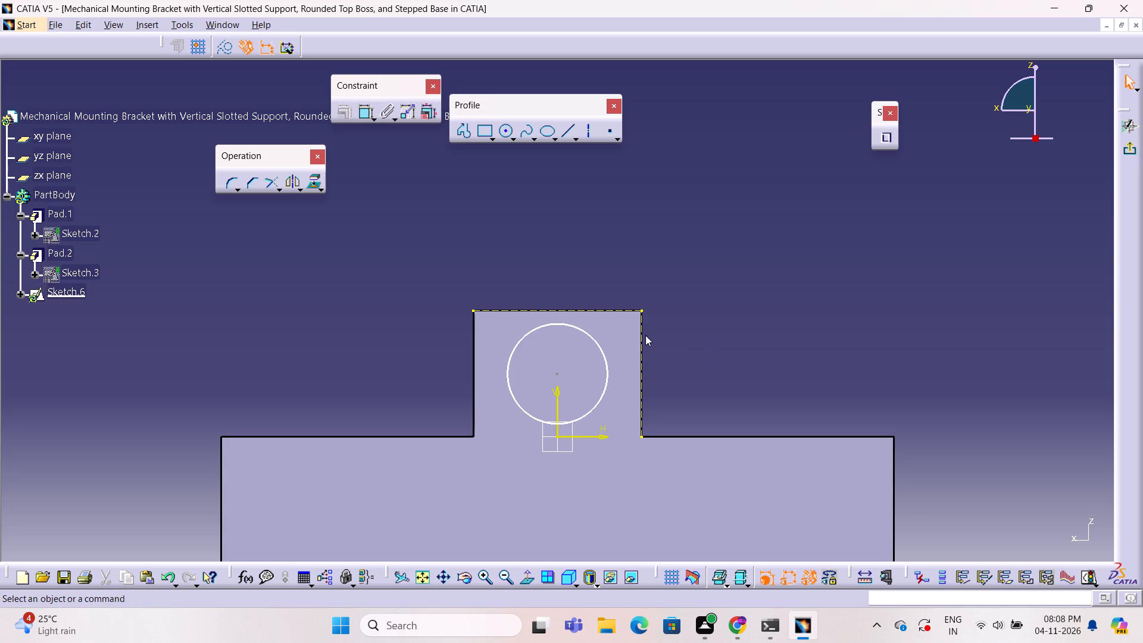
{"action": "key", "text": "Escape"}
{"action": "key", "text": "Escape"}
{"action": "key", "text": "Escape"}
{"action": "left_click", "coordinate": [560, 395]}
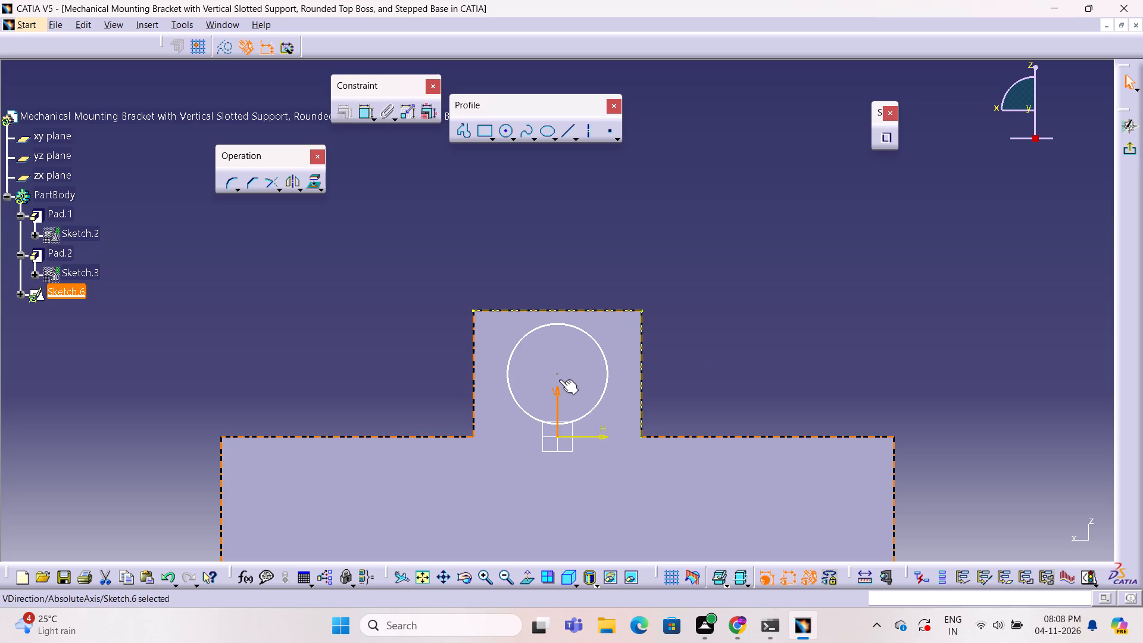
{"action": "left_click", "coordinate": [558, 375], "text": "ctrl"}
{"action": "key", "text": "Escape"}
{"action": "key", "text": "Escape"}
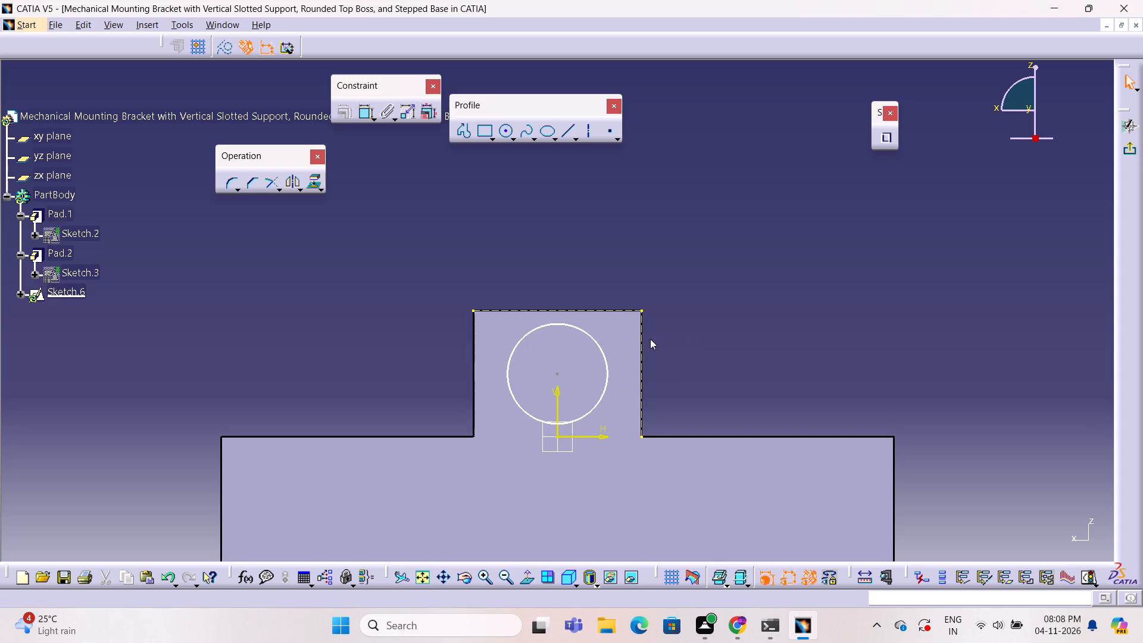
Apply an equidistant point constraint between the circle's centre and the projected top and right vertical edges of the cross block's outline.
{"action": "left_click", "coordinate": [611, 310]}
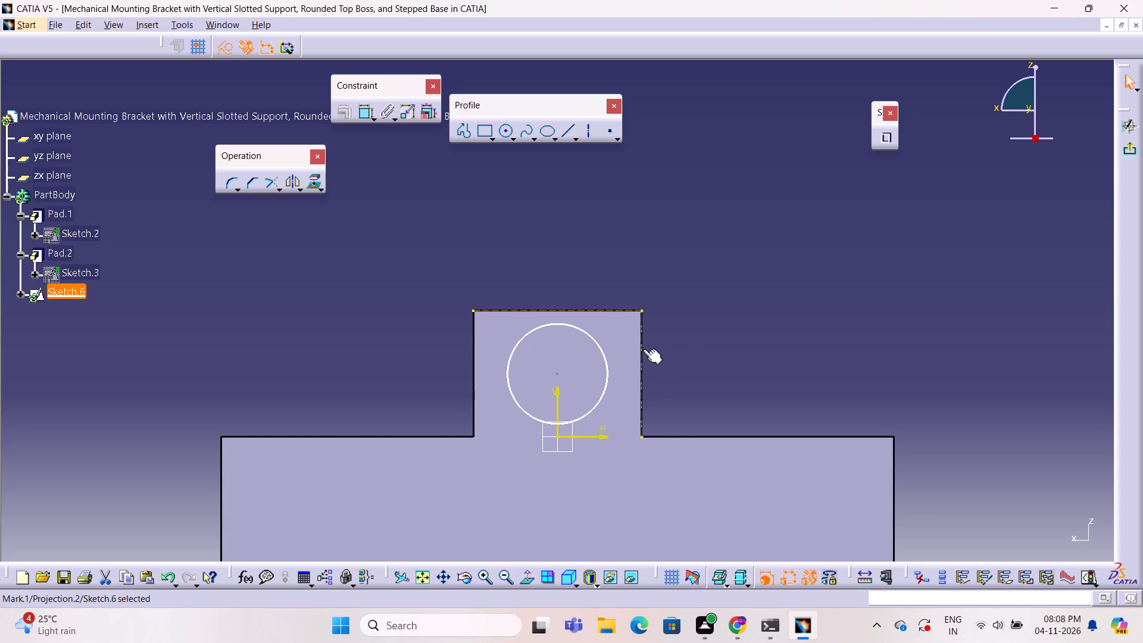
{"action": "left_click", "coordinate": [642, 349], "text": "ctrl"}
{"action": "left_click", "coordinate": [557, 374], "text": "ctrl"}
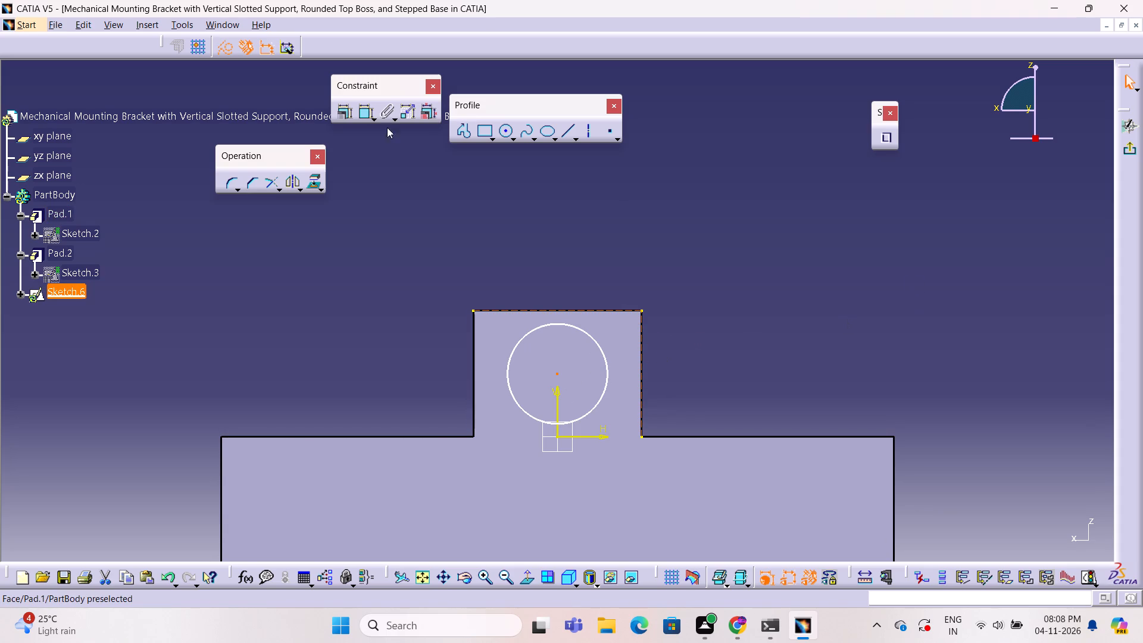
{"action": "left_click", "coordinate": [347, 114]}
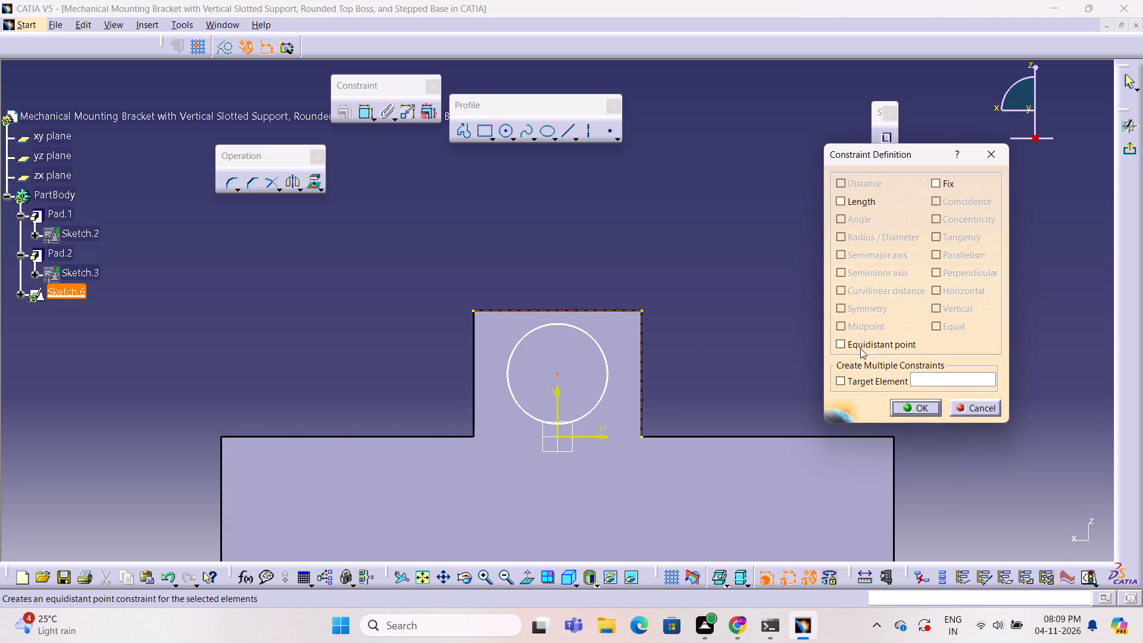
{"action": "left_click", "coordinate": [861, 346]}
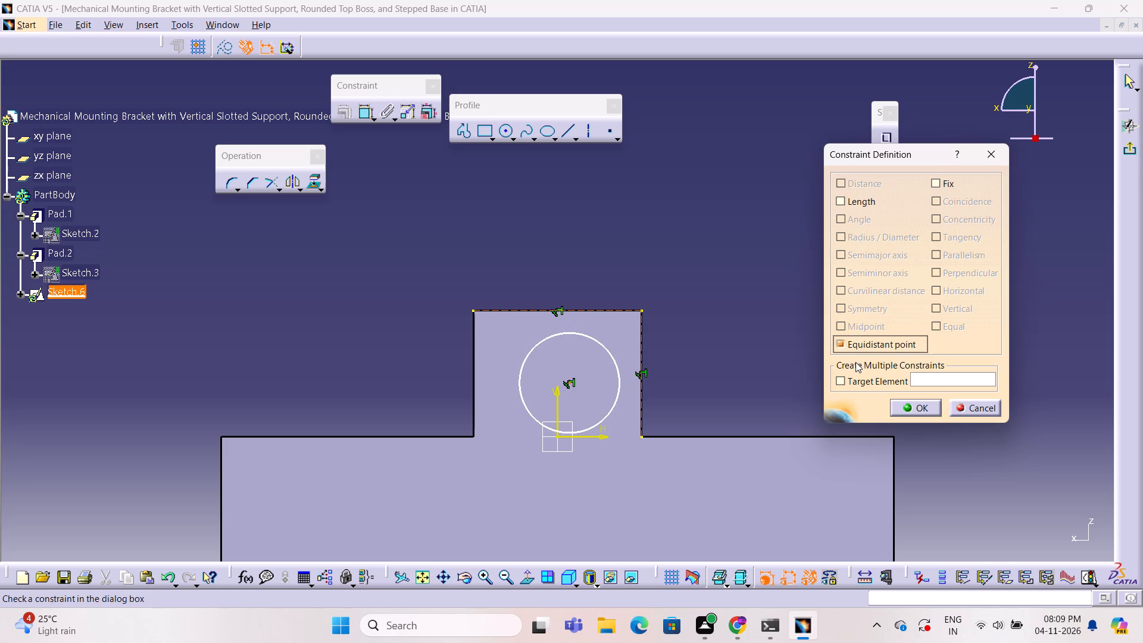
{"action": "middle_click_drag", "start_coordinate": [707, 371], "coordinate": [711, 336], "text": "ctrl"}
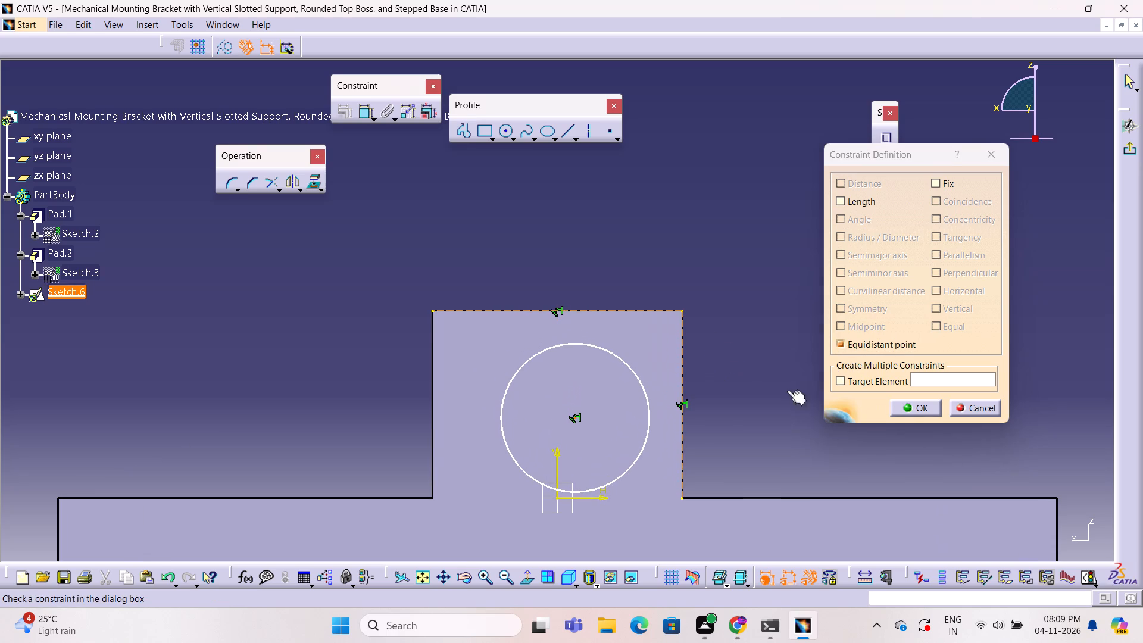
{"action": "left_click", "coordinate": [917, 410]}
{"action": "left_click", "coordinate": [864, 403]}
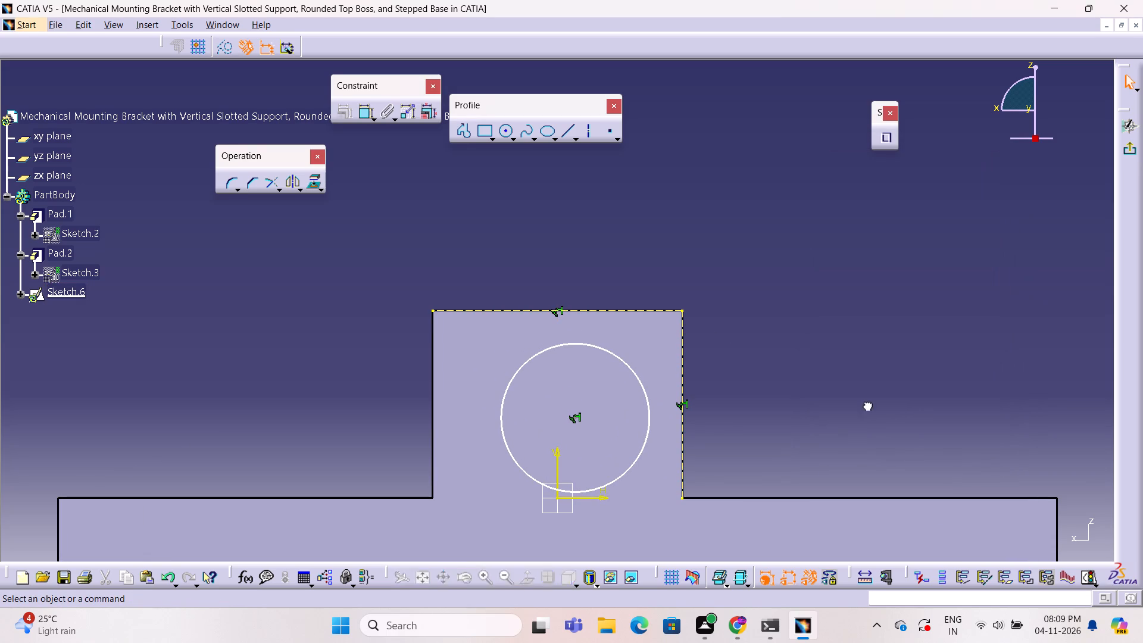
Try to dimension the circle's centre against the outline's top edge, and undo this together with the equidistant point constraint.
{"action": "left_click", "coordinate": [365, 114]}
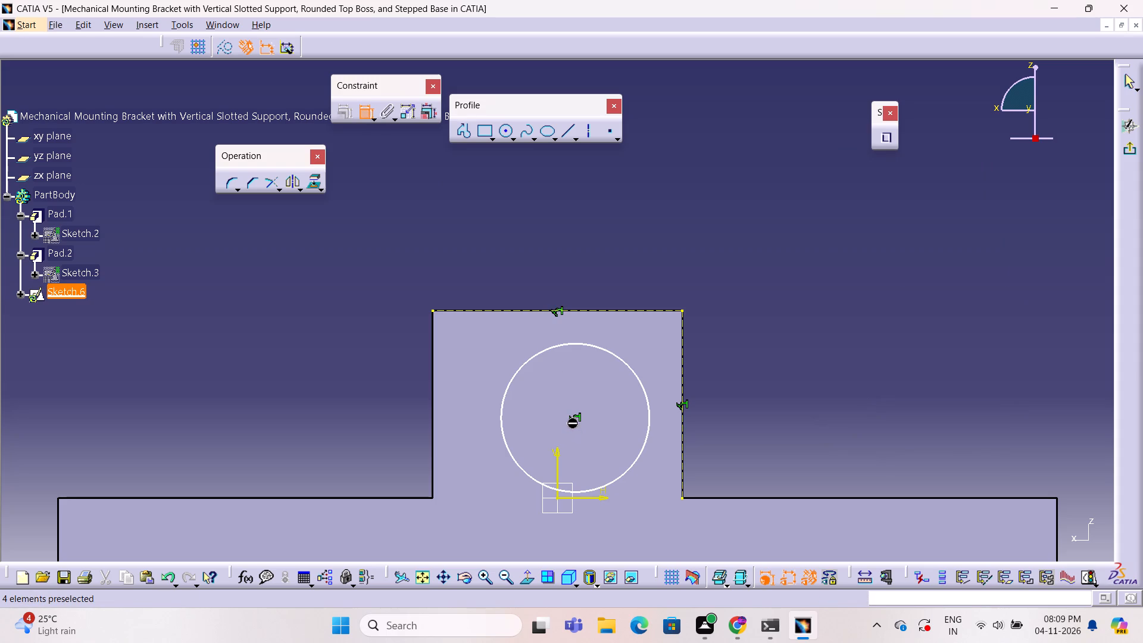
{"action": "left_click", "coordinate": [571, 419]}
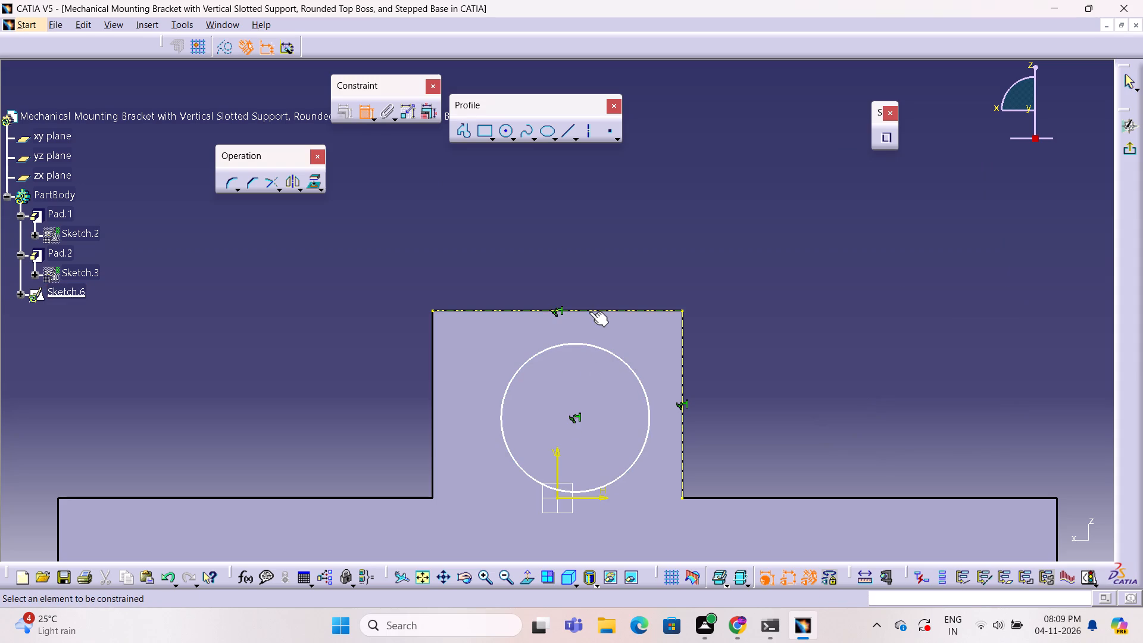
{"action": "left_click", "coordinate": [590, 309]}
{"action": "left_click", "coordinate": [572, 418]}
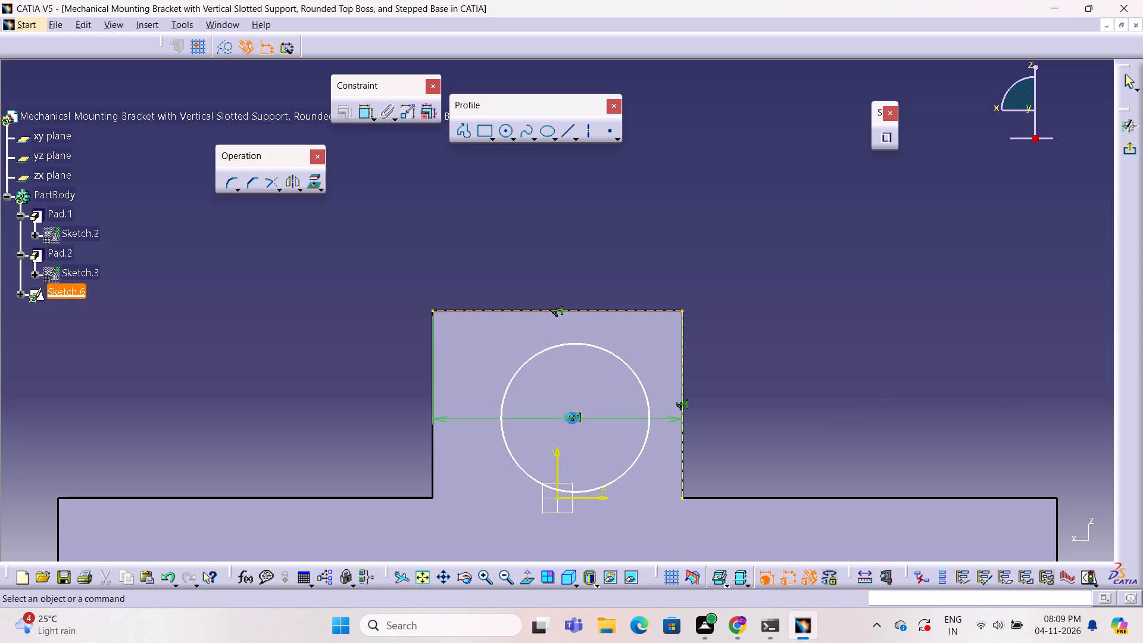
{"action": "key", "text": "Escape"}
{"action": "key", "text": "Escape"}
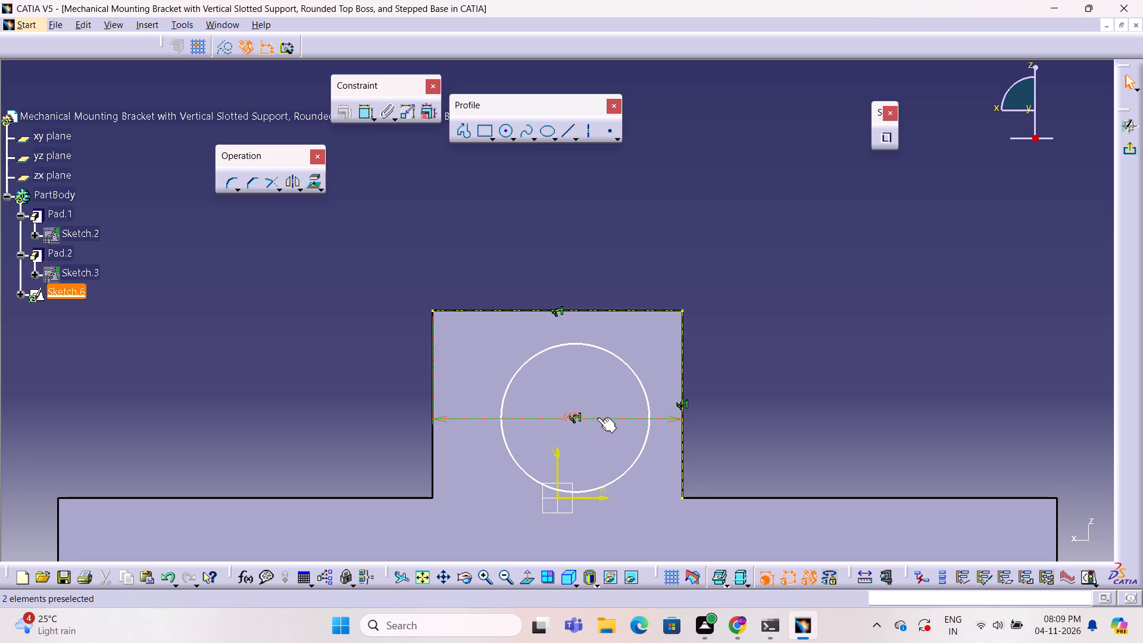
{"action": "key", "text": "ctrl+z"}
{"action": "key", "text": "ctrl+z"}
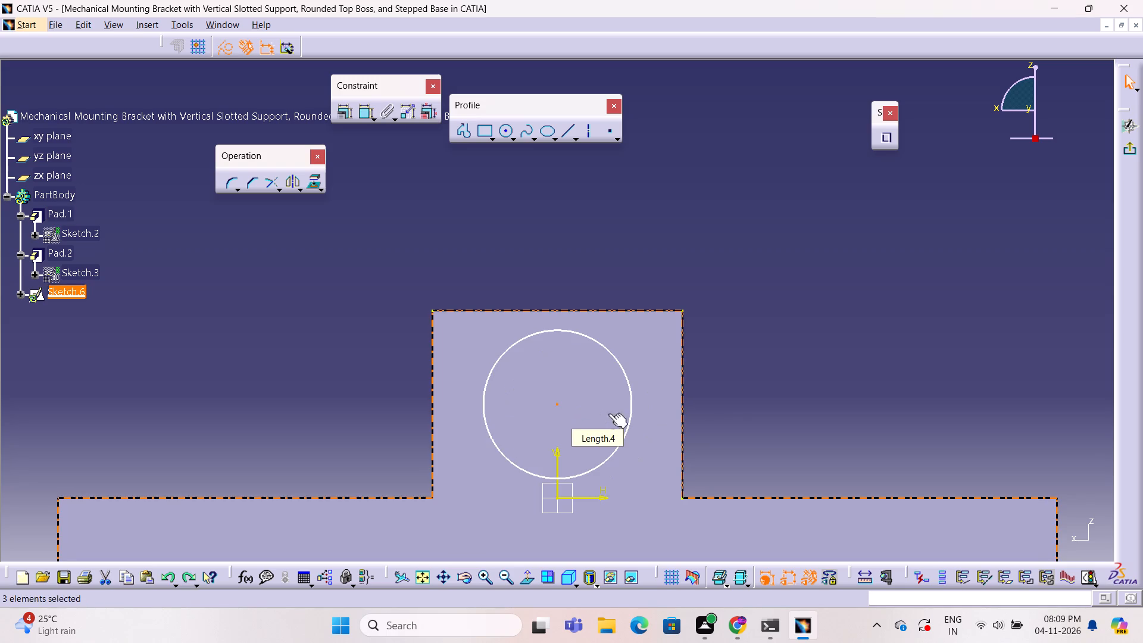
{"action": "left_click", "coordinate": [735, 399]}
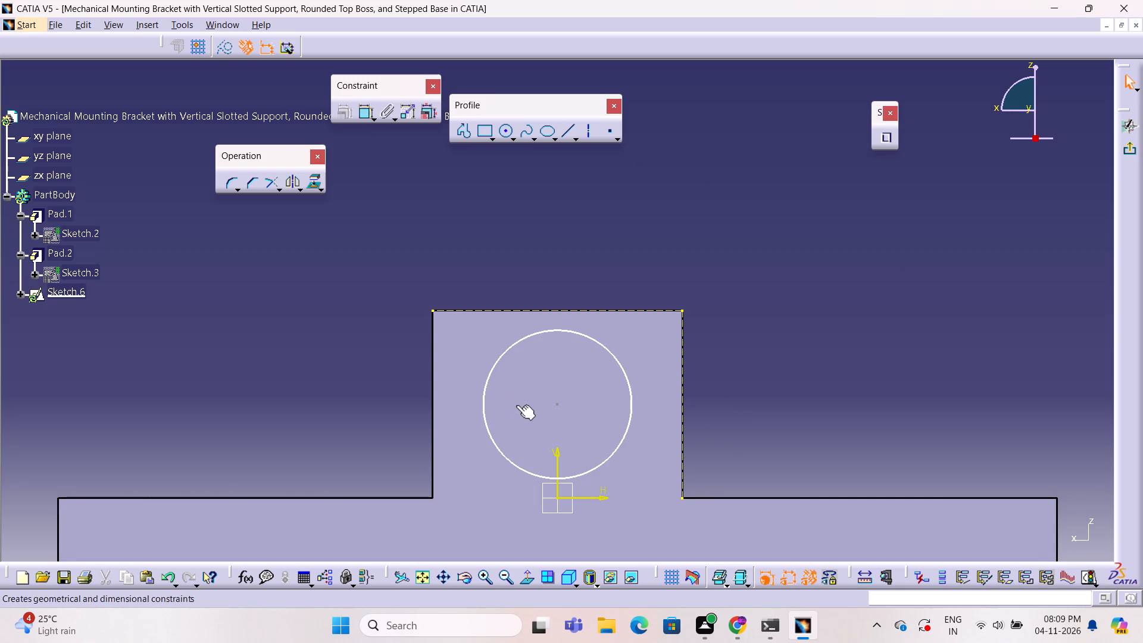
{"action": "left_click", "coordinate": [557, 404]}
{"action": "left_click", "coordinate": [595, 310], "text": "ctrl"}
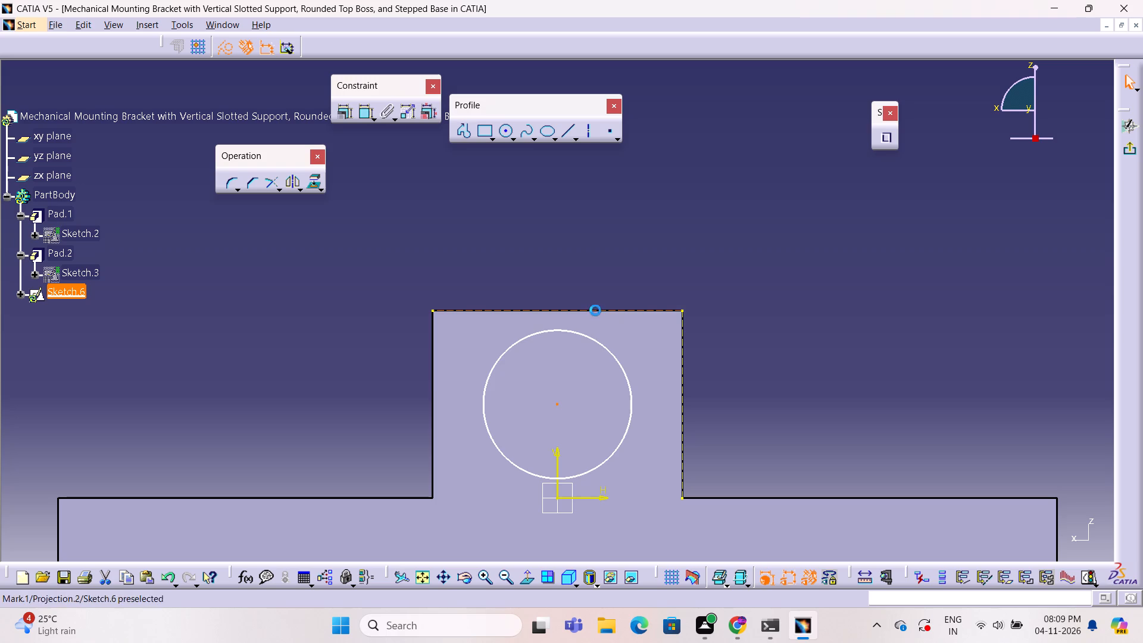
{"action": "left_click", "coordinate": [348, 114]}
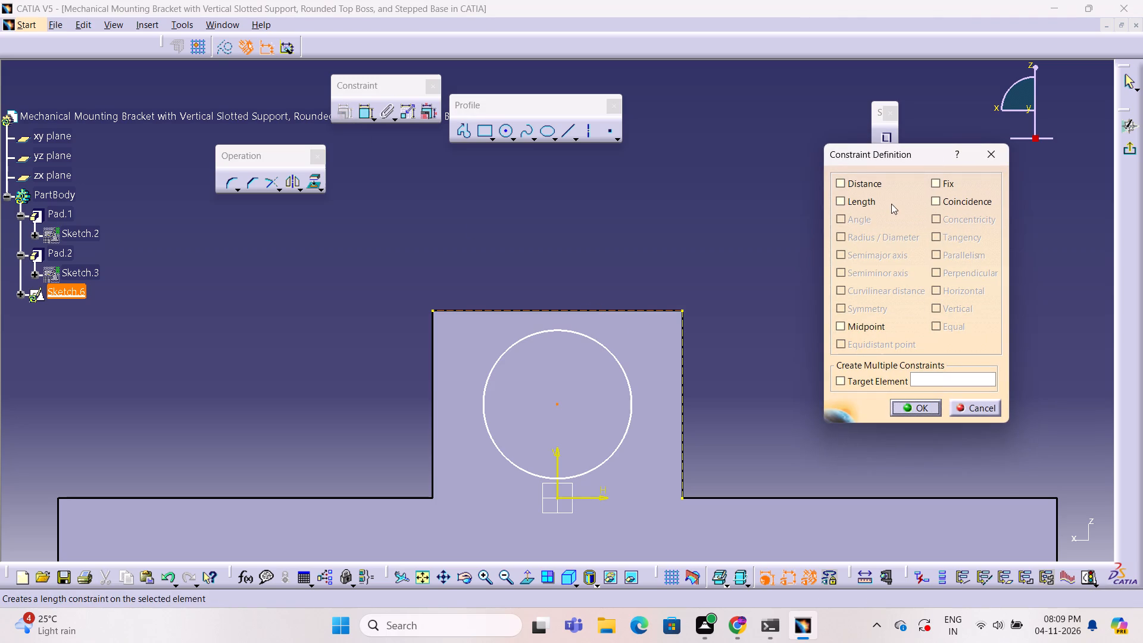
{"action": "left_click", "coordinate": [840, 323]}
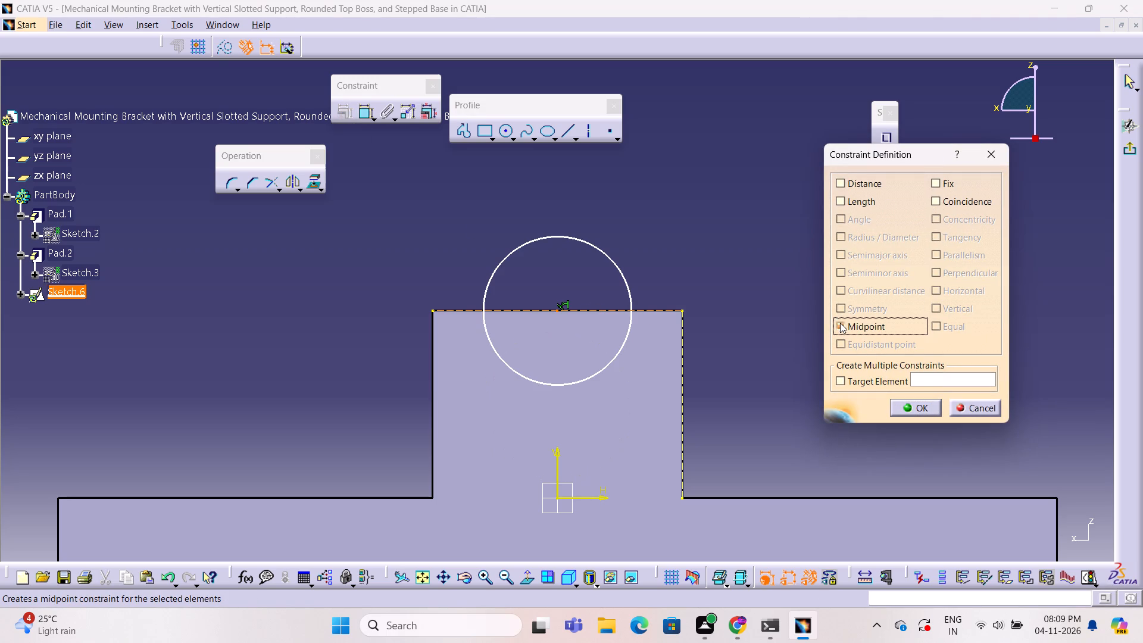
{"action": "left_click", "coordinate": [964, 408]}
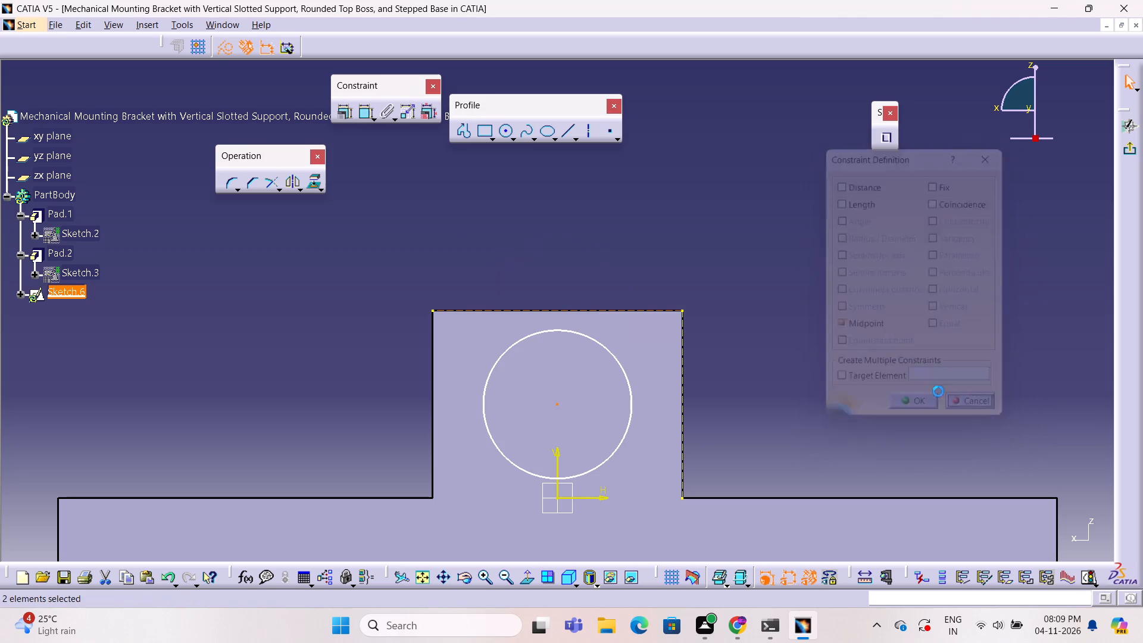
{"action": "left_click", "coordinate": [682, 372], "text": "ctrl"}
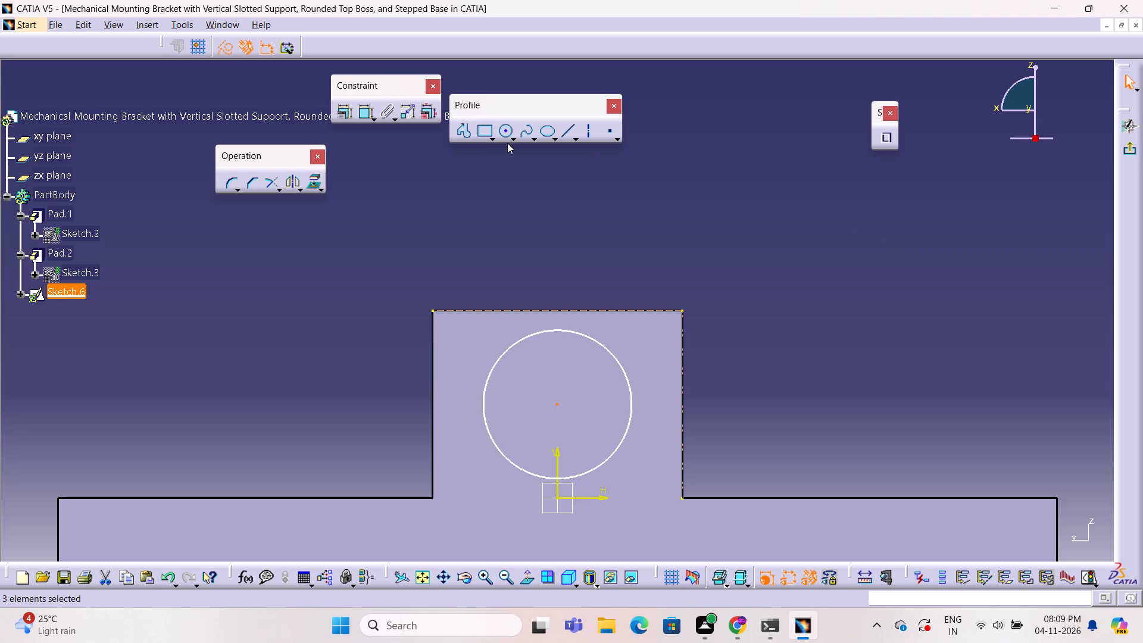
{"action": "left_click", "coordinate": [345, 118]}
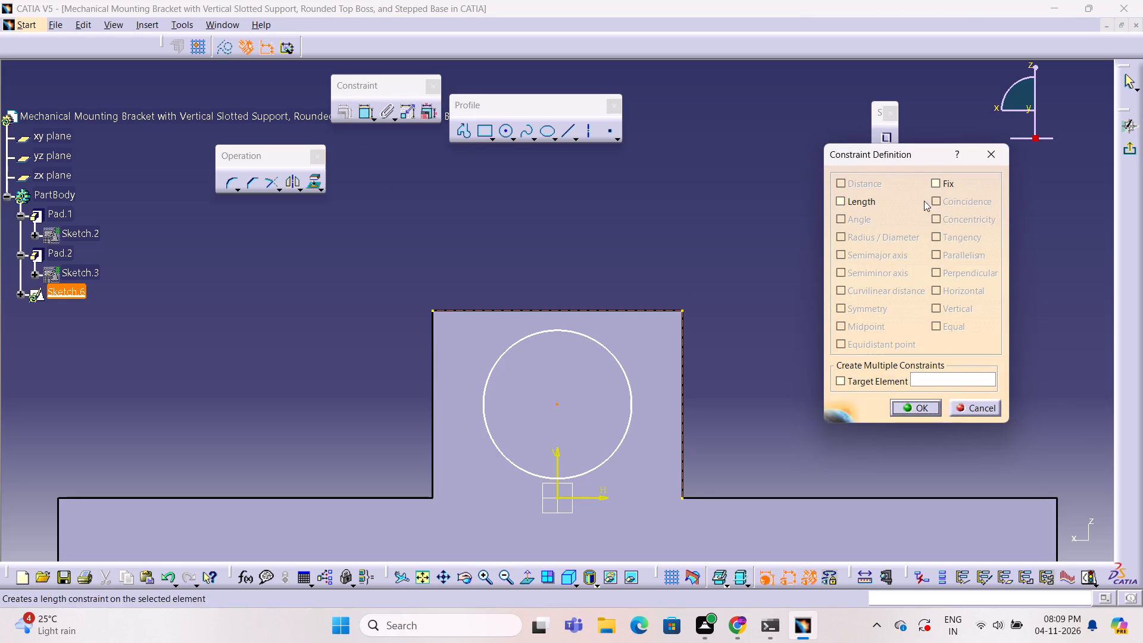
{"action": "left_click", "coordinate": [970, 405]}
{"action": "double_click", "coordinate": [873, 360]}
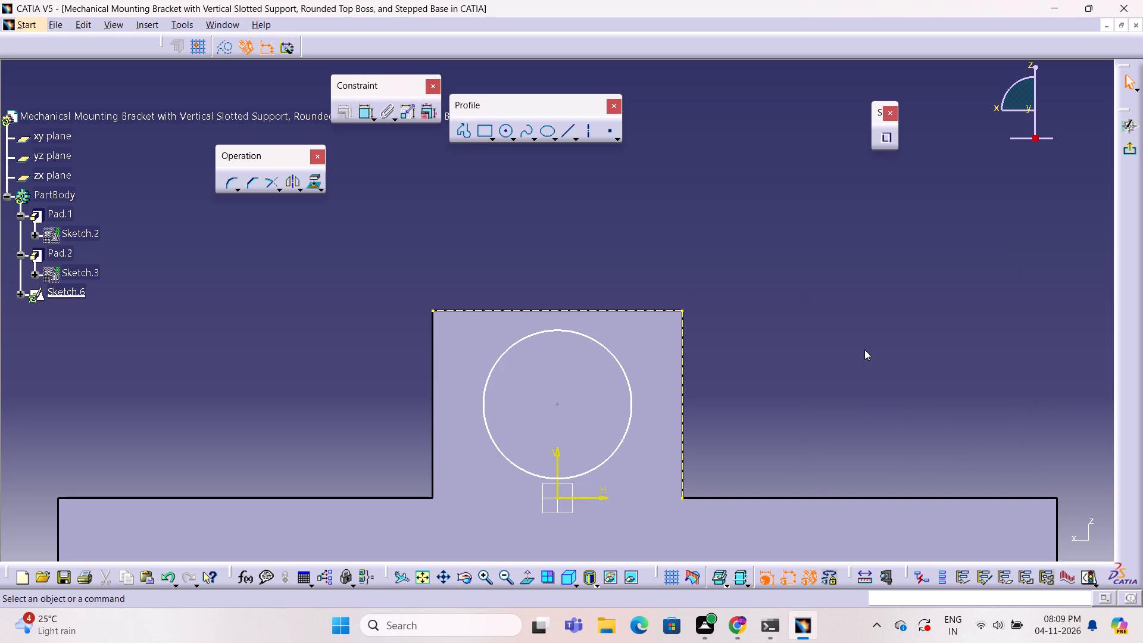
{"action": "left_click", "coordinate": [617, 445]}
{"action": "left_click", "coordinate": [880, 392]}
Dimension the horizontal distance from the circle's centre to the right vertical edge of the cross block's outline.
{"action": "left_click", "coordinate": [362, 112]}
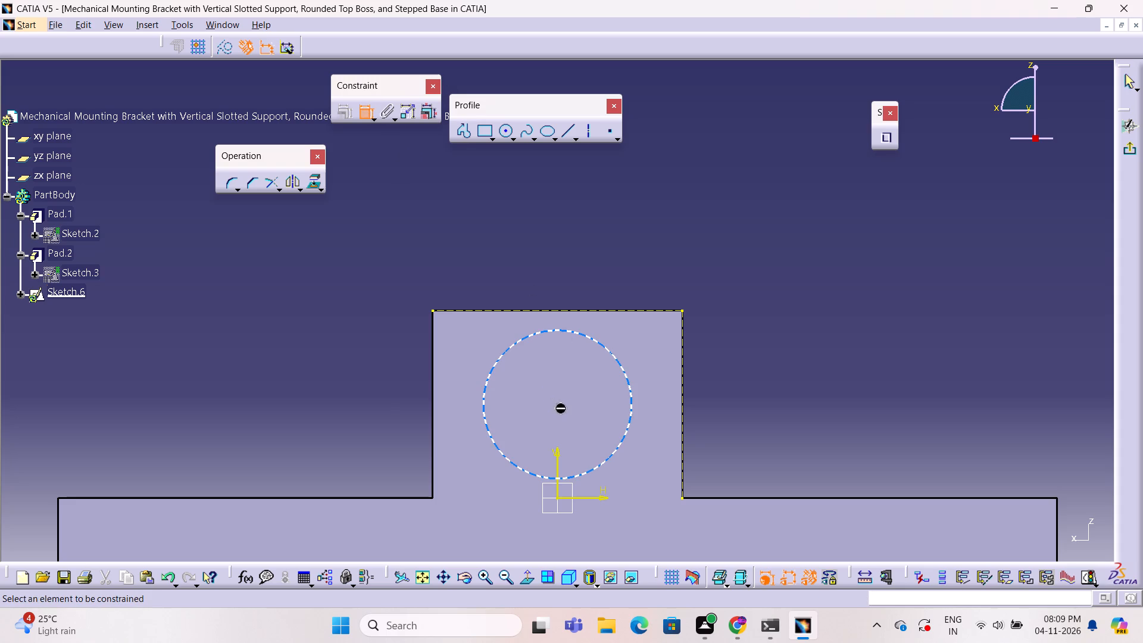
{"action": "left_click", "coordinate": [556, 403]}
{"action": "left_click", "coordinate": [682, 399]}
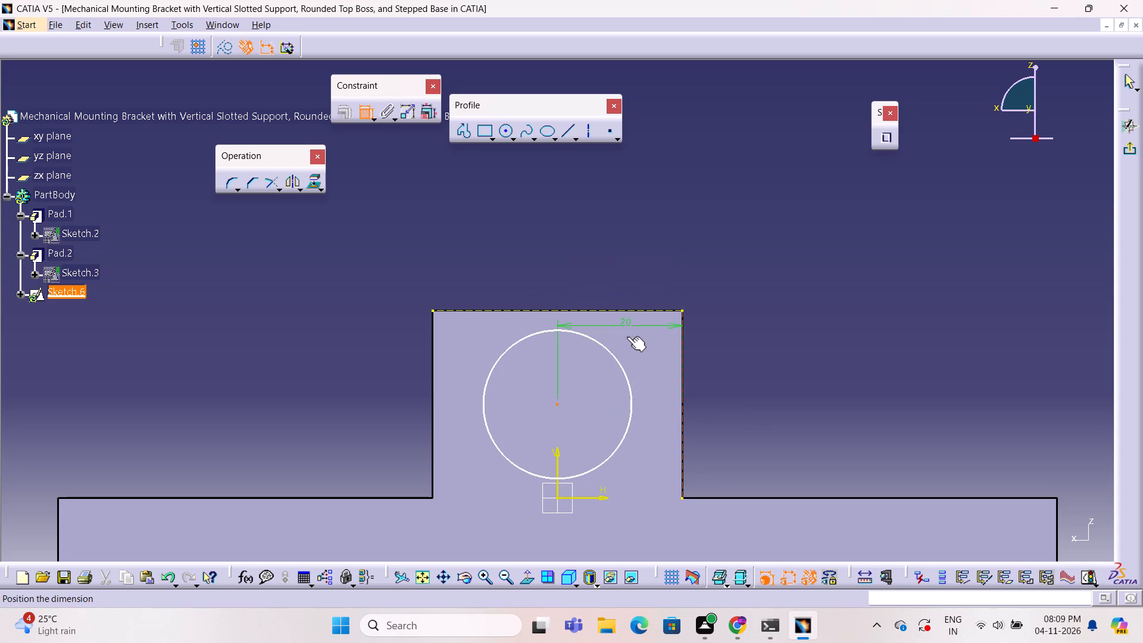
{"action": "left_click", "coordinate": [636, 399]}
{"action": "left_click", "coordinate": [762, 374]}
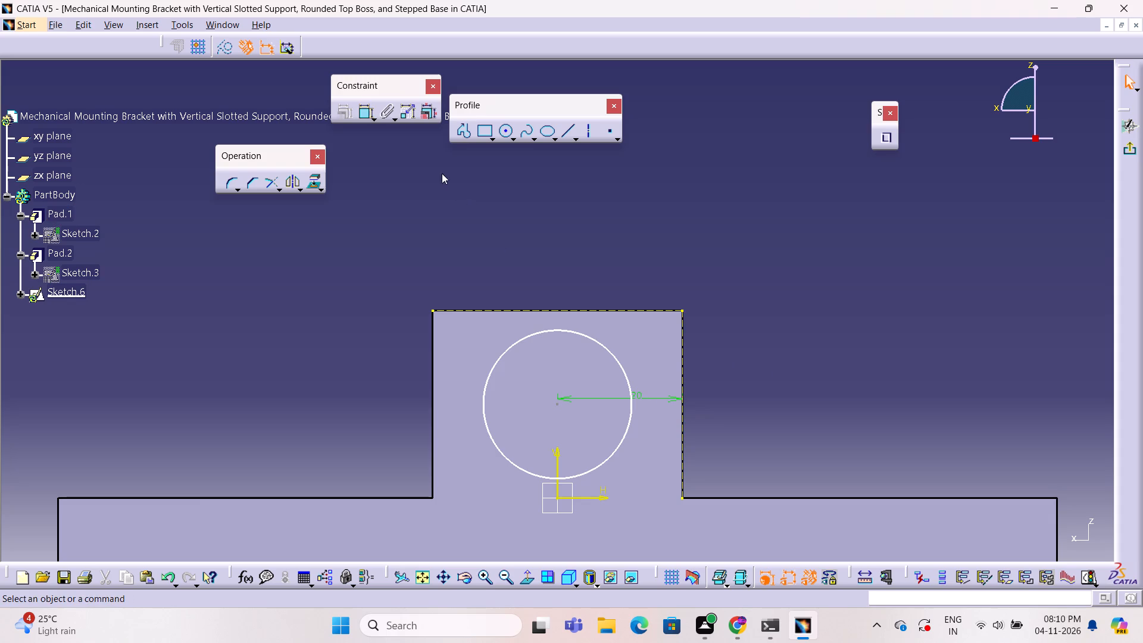
Dimension the circle on the cross block's side face and set its diameter to 20 mm.
{"action": "left_click", "coordinate": [364, 113]}
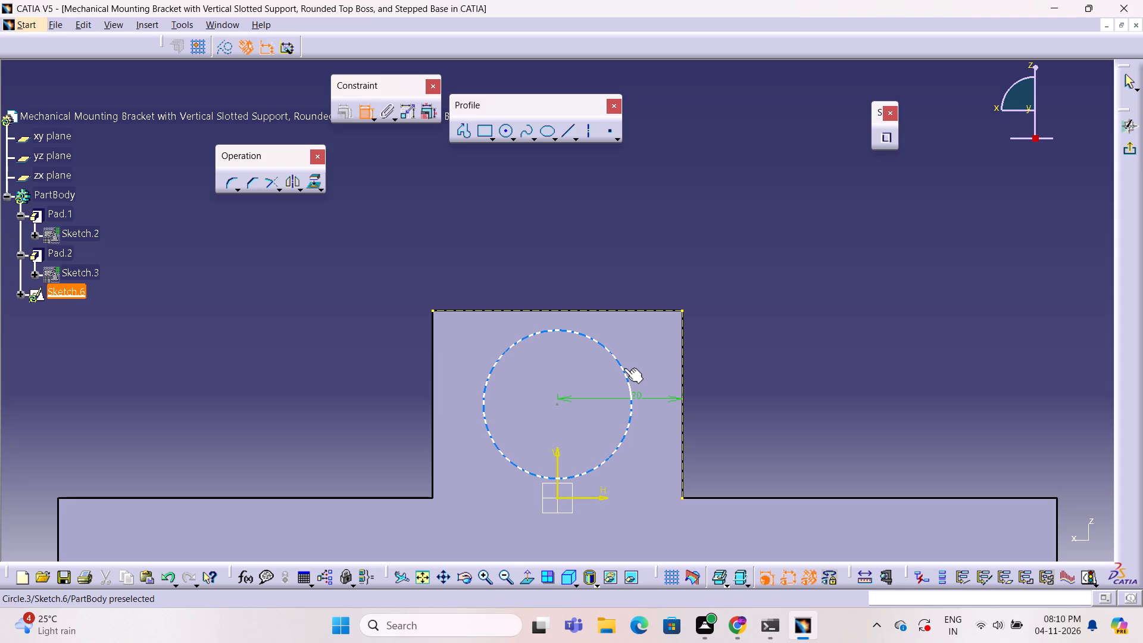
{"action": "left_click", "coordinate": [622, 367]}
{"action": "left_click", "coordinate": [739, 294]}
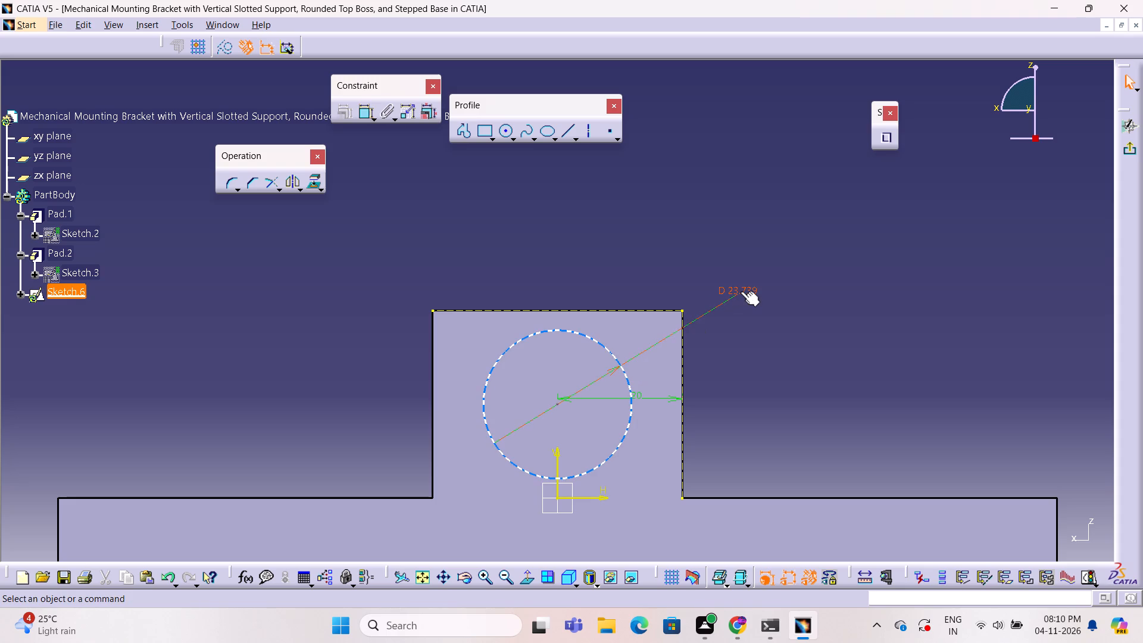
{"action": "double_click", "coordinate": [741, 291]}
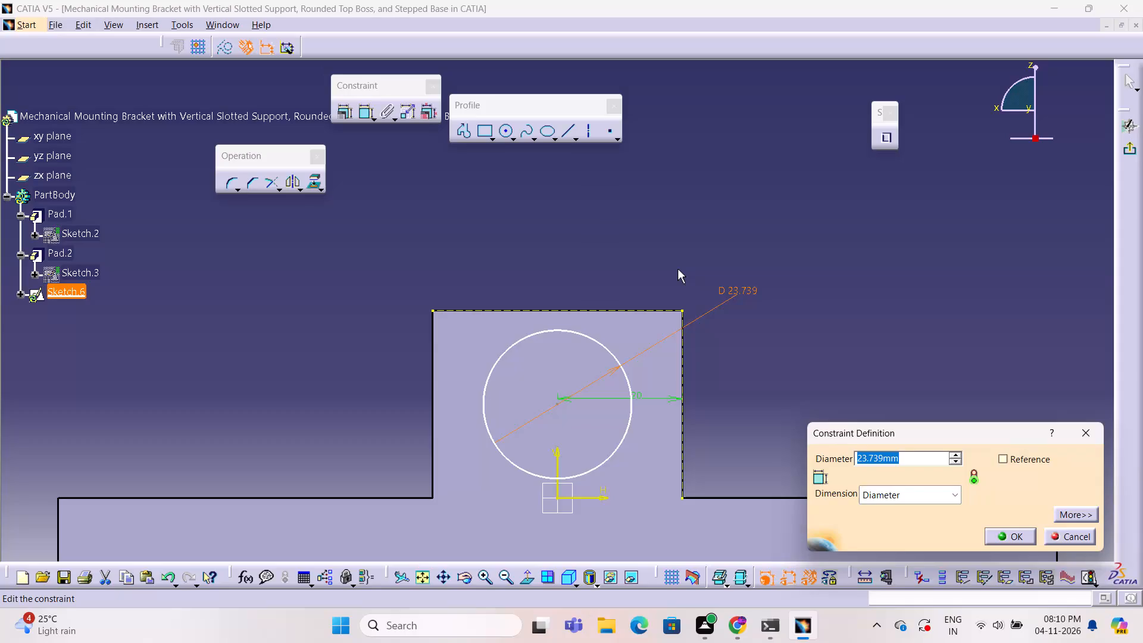
{"action": "type", "text": "20"}
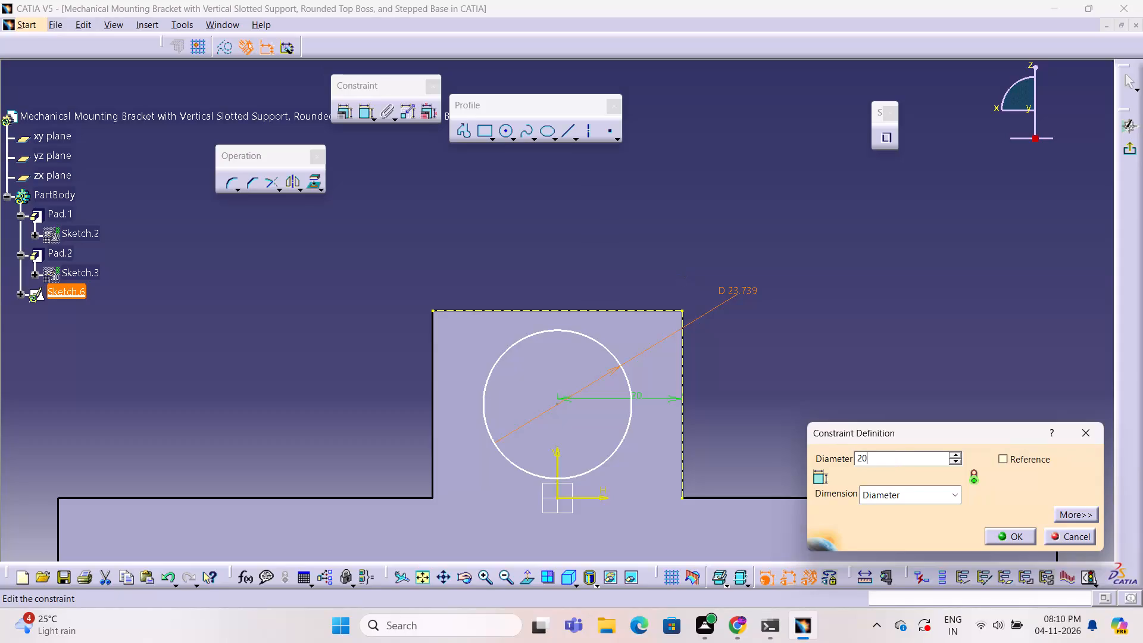
{"action": "key", "text": "Return"}
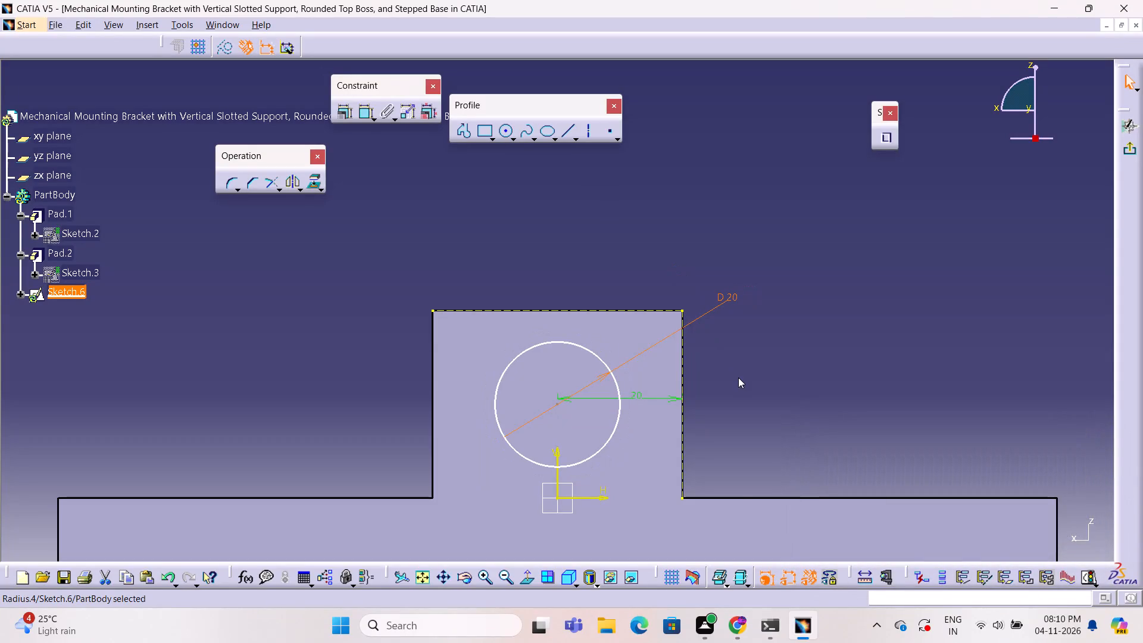
{"action": "left_click", "coordinate": [738, 376]}
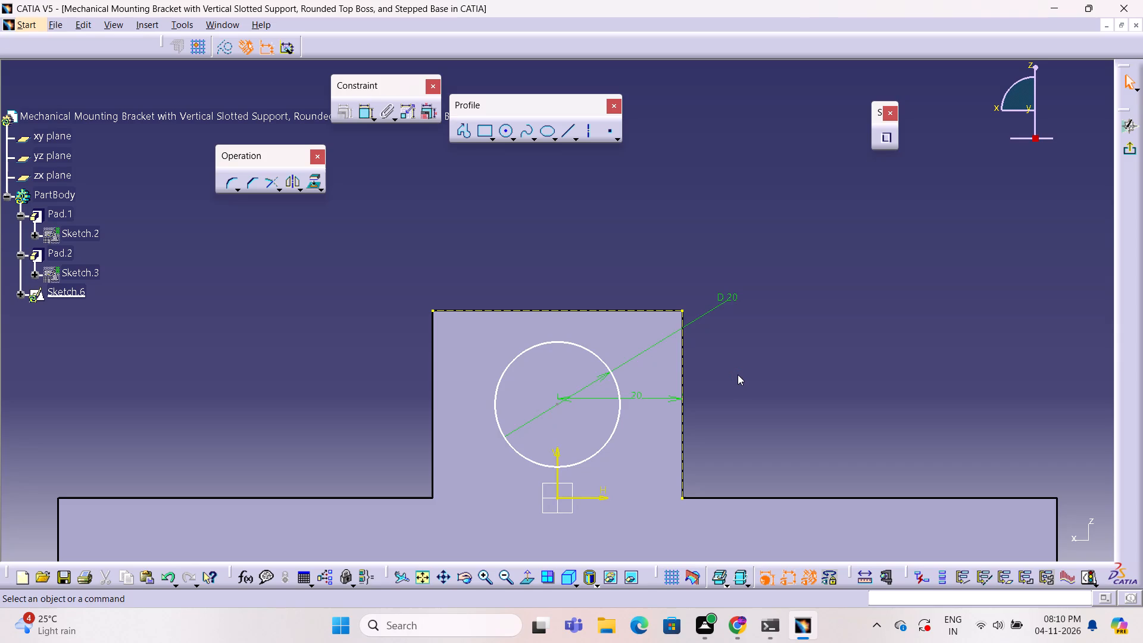
Reposition the 20 mm circle freehand along the vertical axis, near mid-height of the cross block's side outline.
{"action": "left_click", "coordinate": [705, 371]}
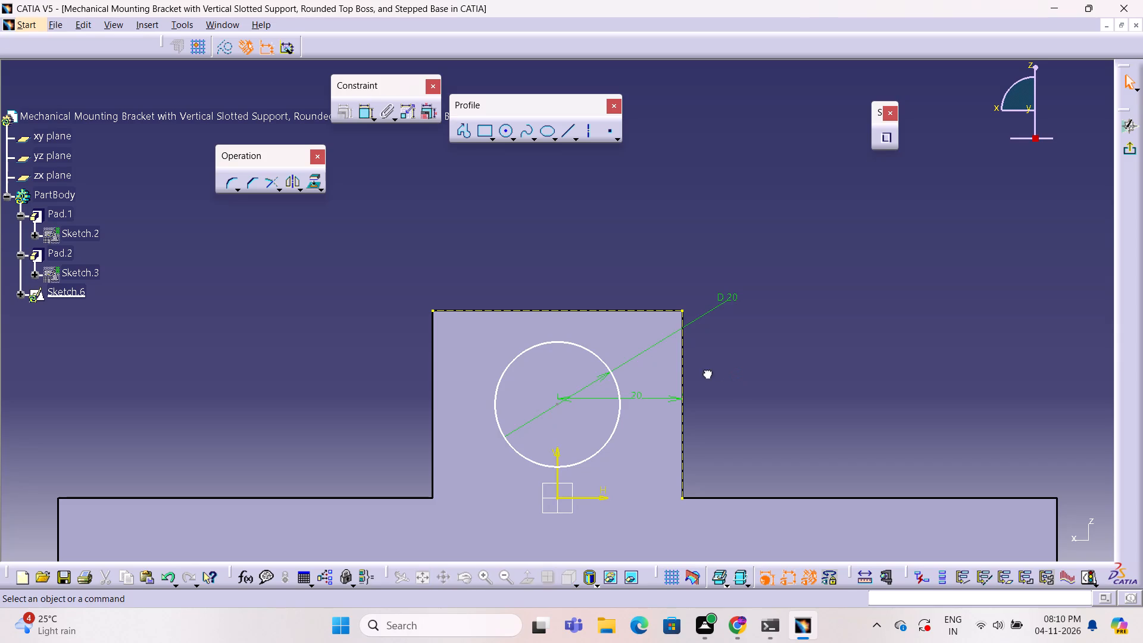
{"action": "left_click_drag", "start_coordinate": [617, 385], "coordinate": [623, 423]}
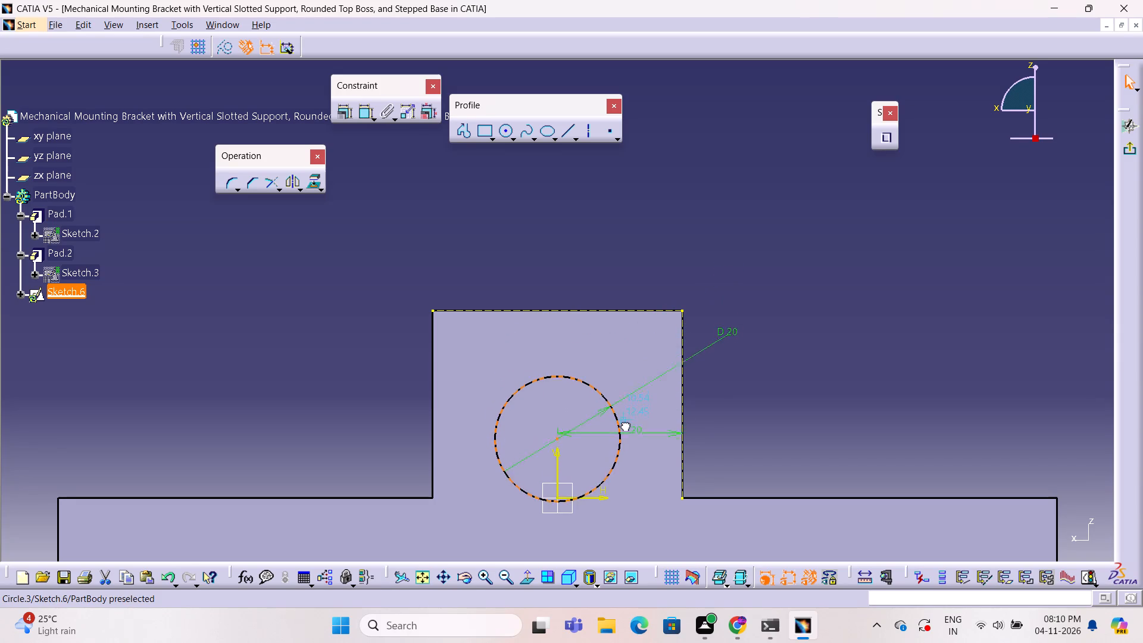
{"action": "left_click_drag", "start_coordinate": [623, 423], "coordinate": [576, 395]}
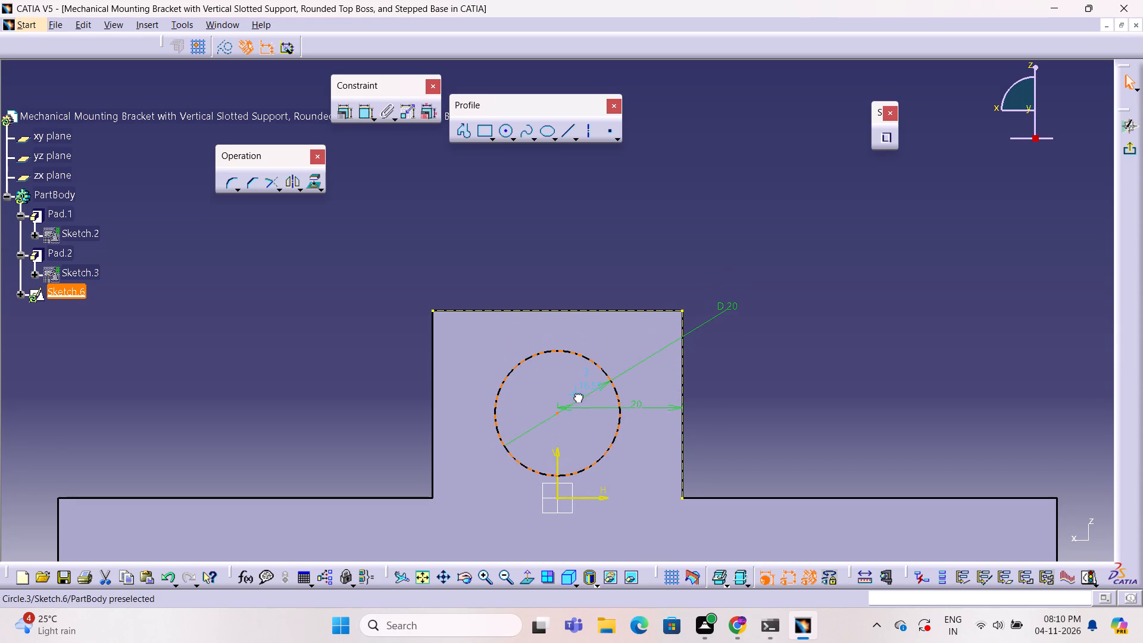
{"action": "left_click_drag", "start_coordinate": [576, 395], "coordinate": [582, 392]}
{"action": "left_click", "coordinate": [778, 387]}
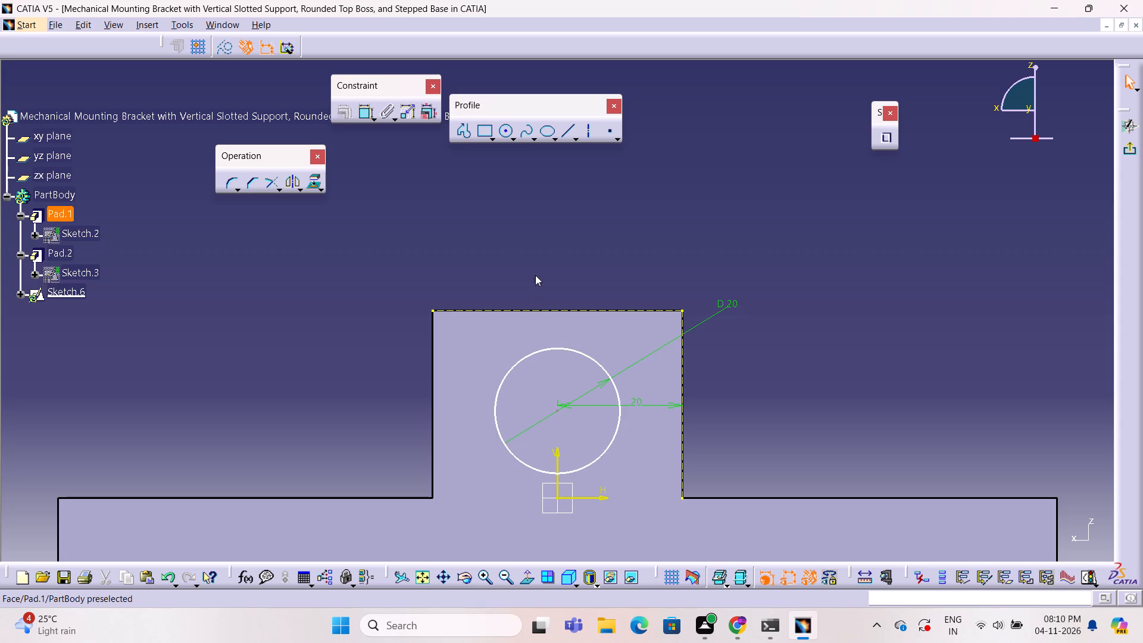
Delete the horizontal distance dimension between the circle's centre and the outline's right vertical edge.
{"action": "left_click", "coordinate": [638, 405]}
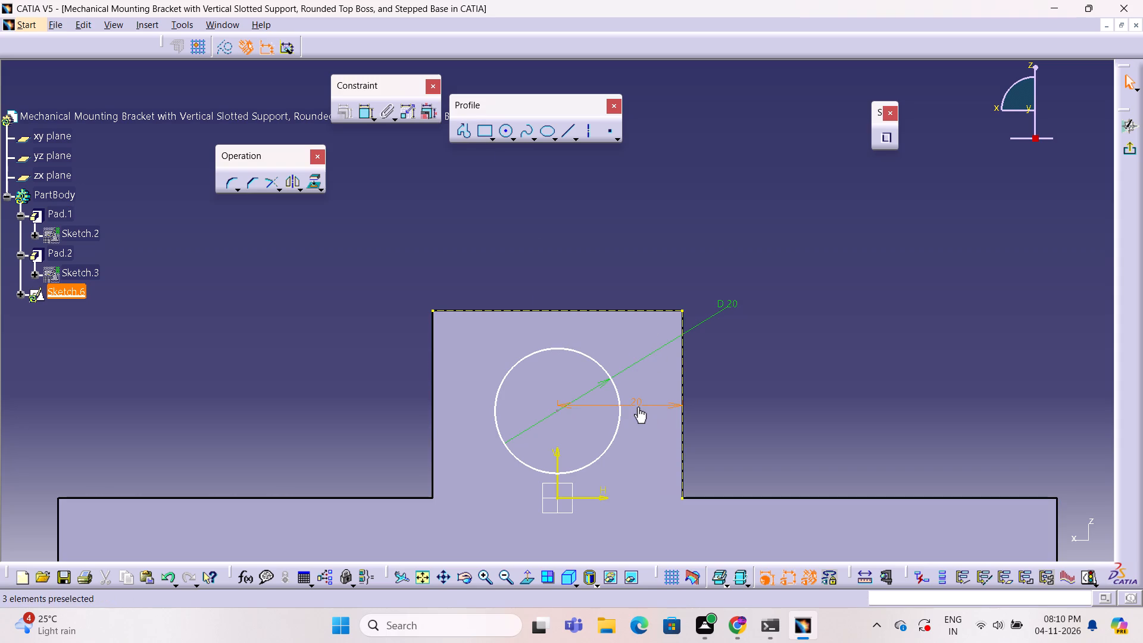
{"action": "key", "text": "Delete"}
Undo the freehand moves of the circle and the deletion of its horizontal distance dimension to the outline's right edge.
{"action": "left_click", "coordinate": [622, 412]}
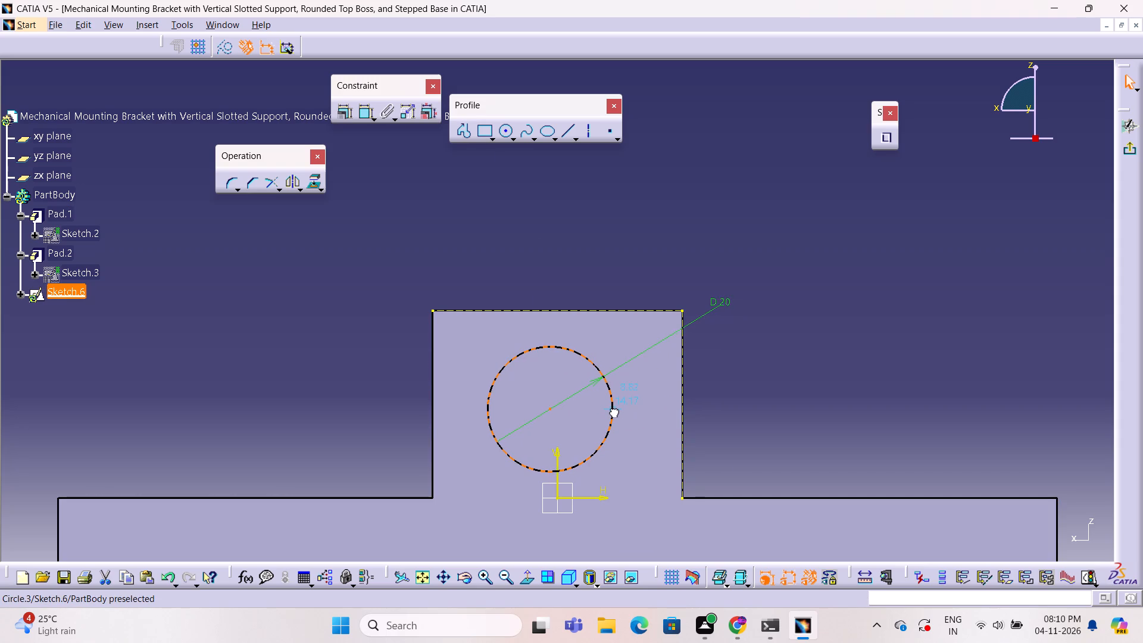
{"action": "key", "text": "ctrl+z"}
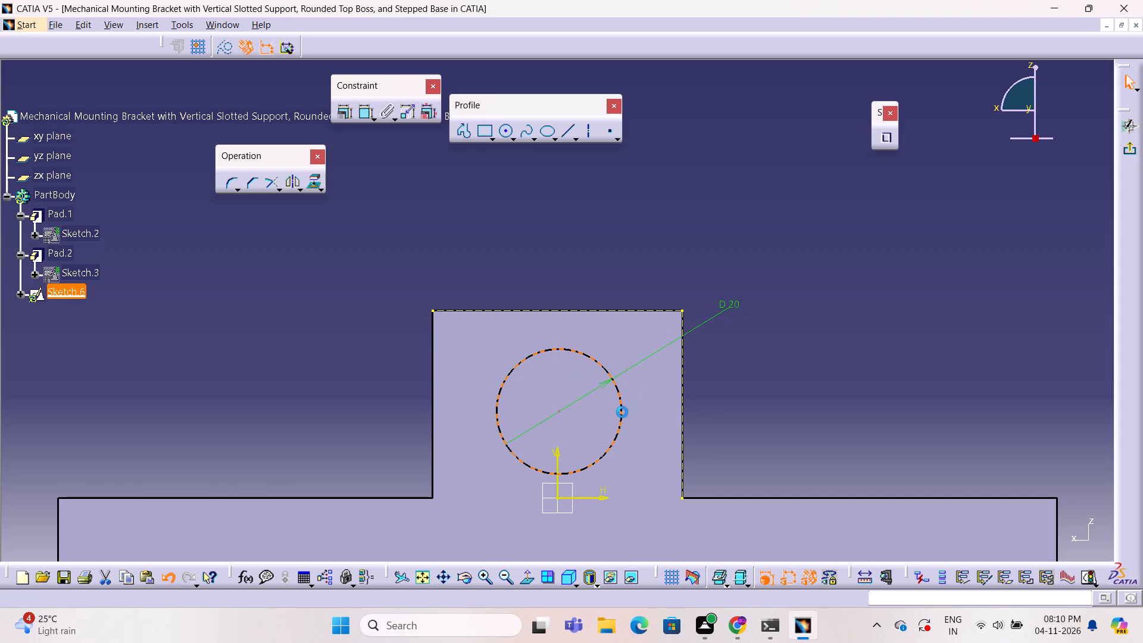
{"action": "key", "text": "ctrl+z"}
{"action": "key", "text": "ctrl+z"}
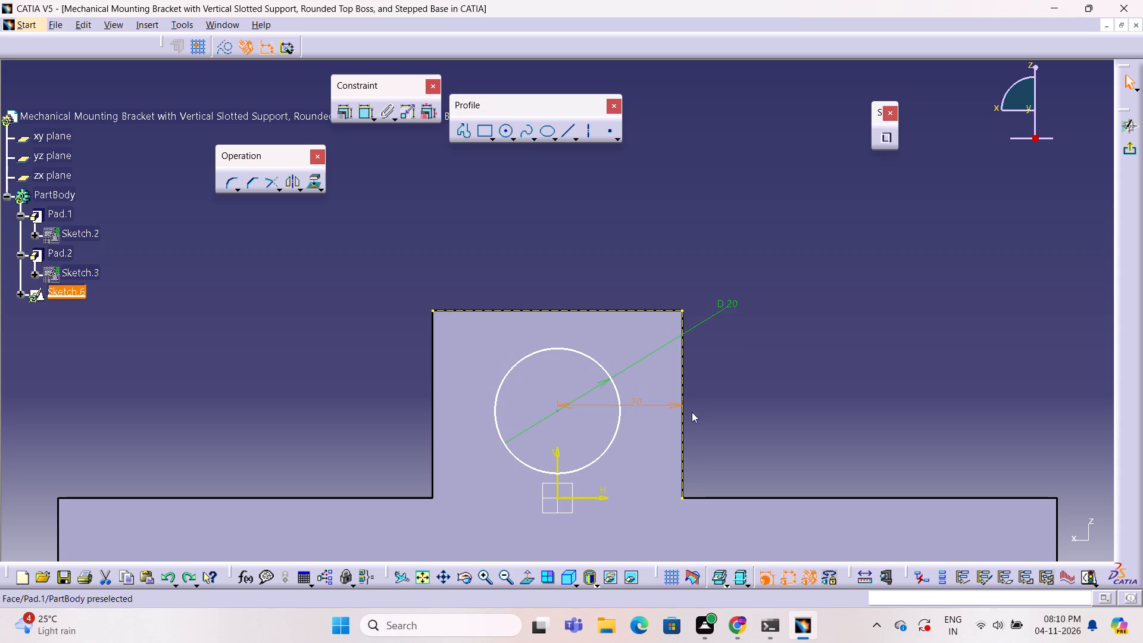
{"action": "left_click", "coordinate": [733, 411]}
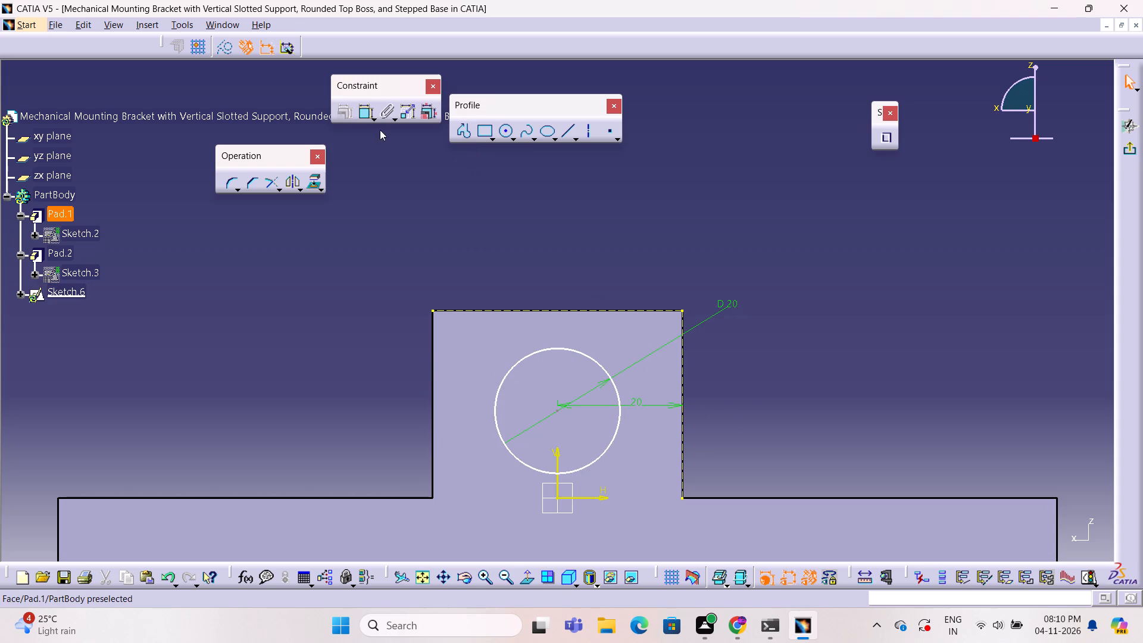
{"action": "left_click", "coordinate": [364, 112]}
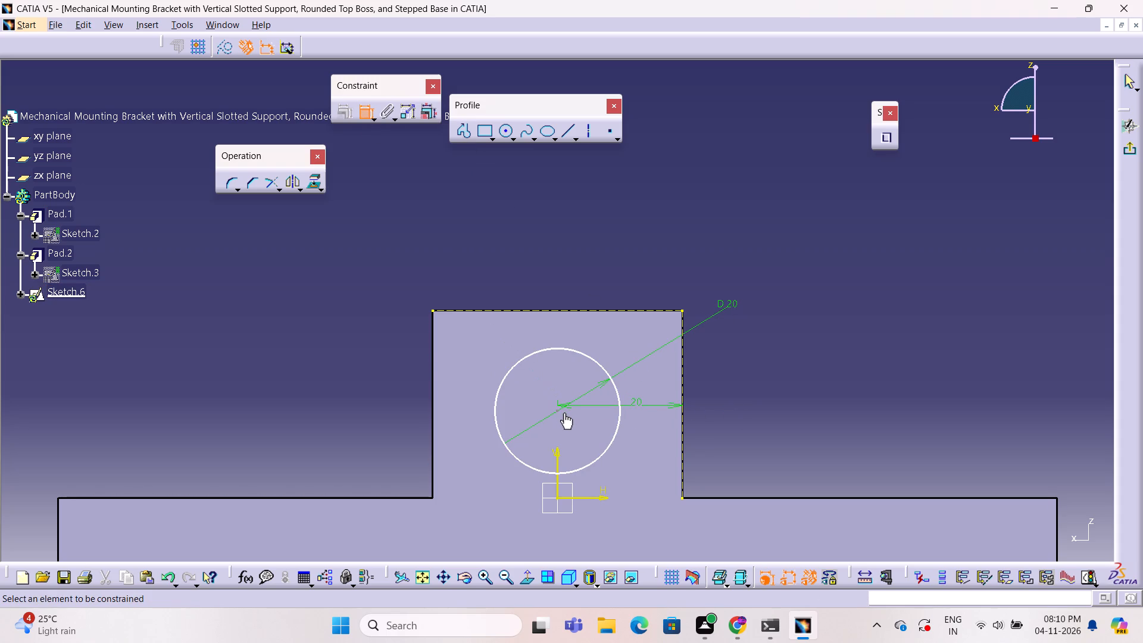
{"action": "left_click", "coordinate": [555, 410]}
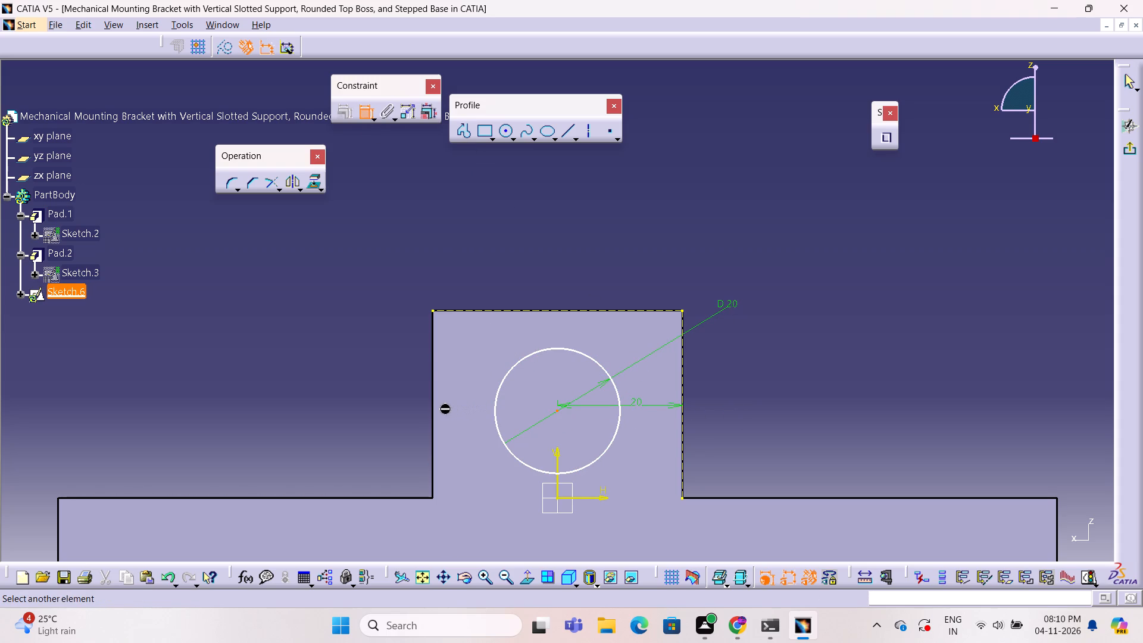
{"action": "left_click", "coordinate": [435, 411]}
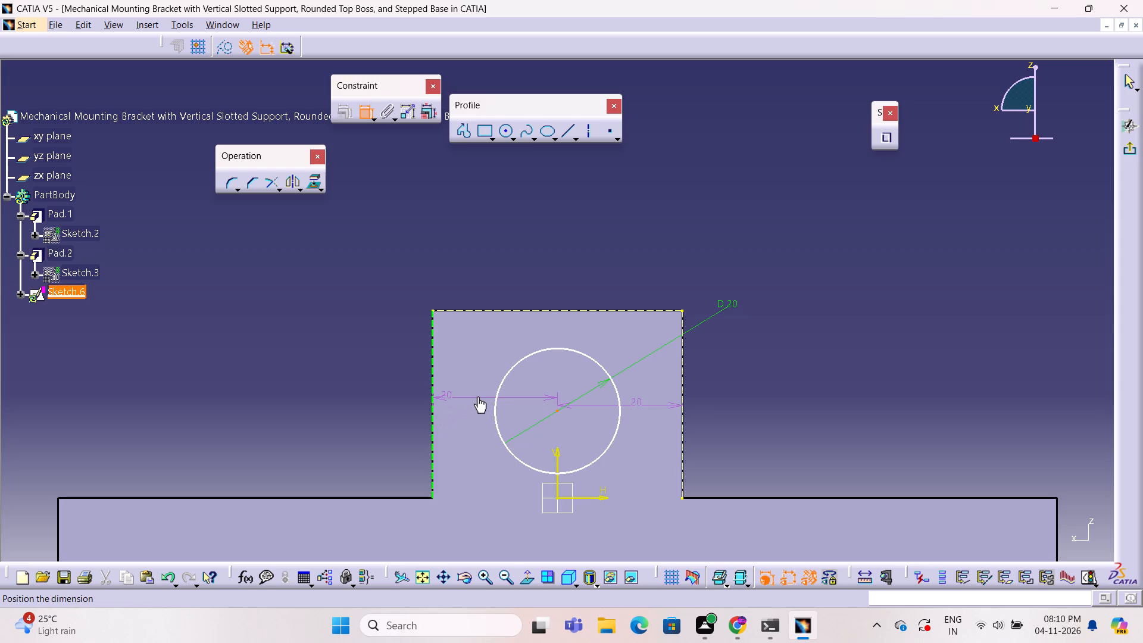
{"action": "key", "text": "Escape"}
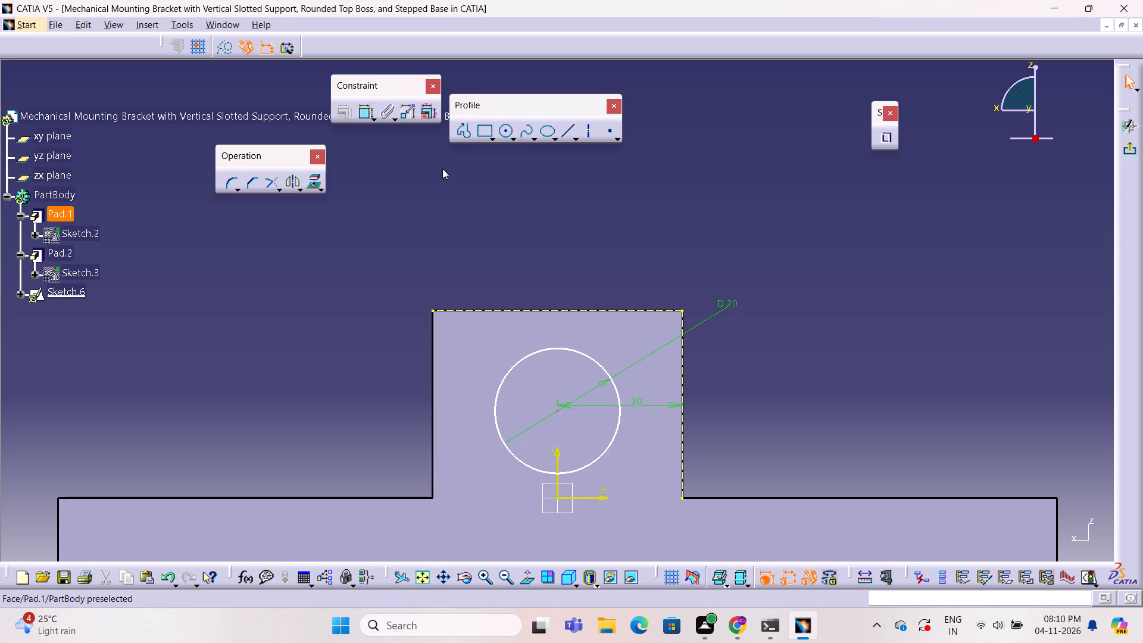
Dimension the vertical distance from the circle's centre to the top edge of the cross block's outline and set it to 20 mm.
{"action": "left_click", "coordinate": [361, 110]}
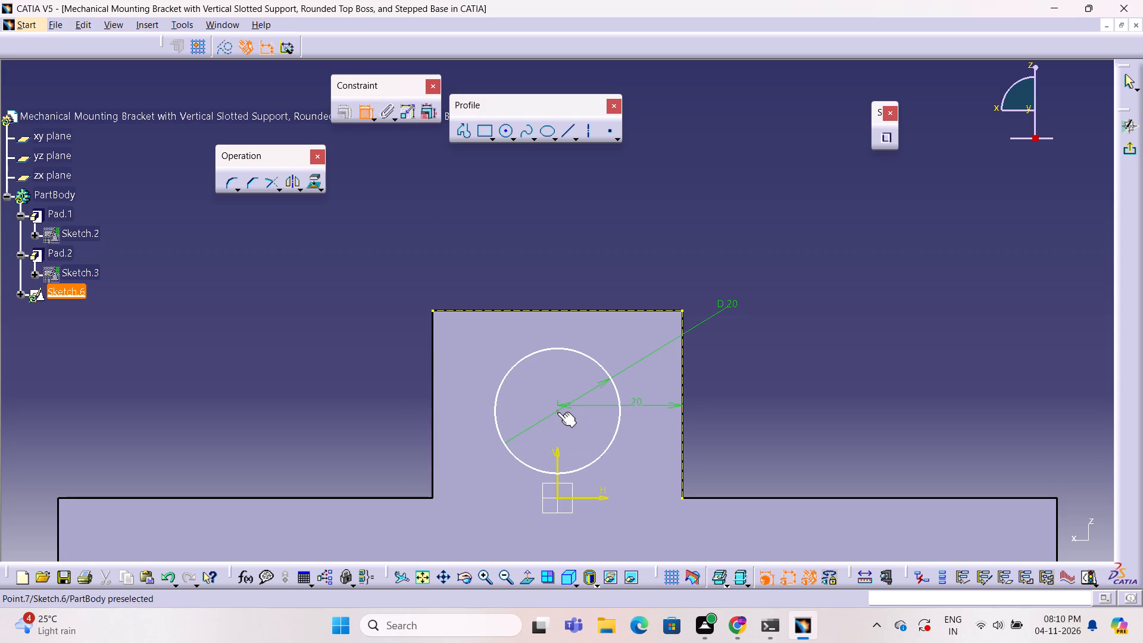
{"action": "left_click", "coordinate": [557, 408]}
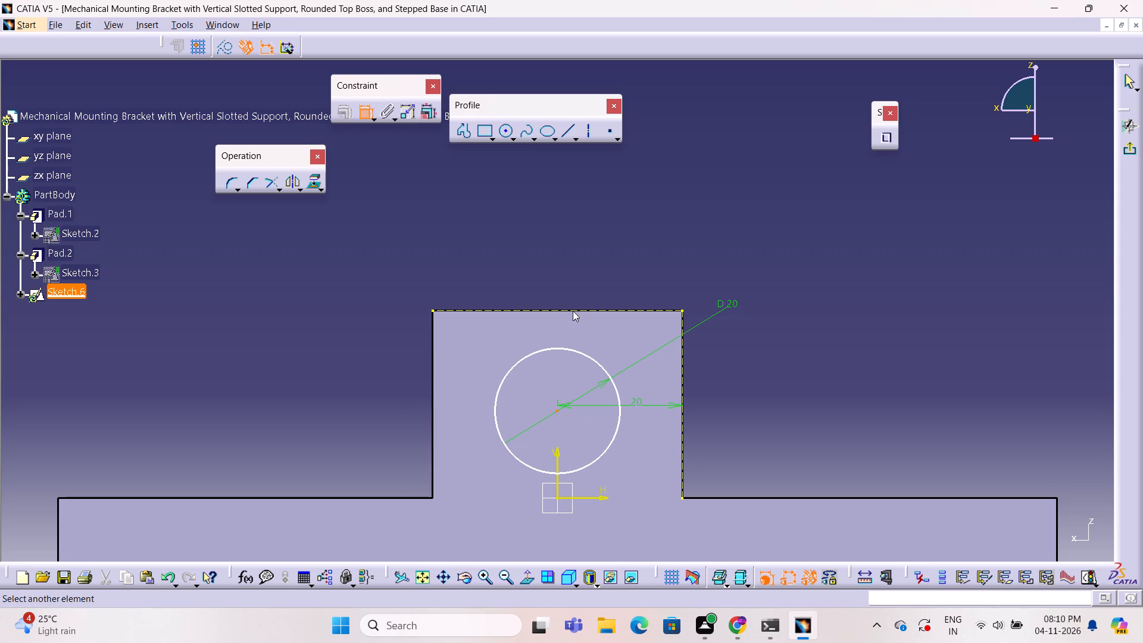
{"action": "left_click", "coordinate": [573, 312]}
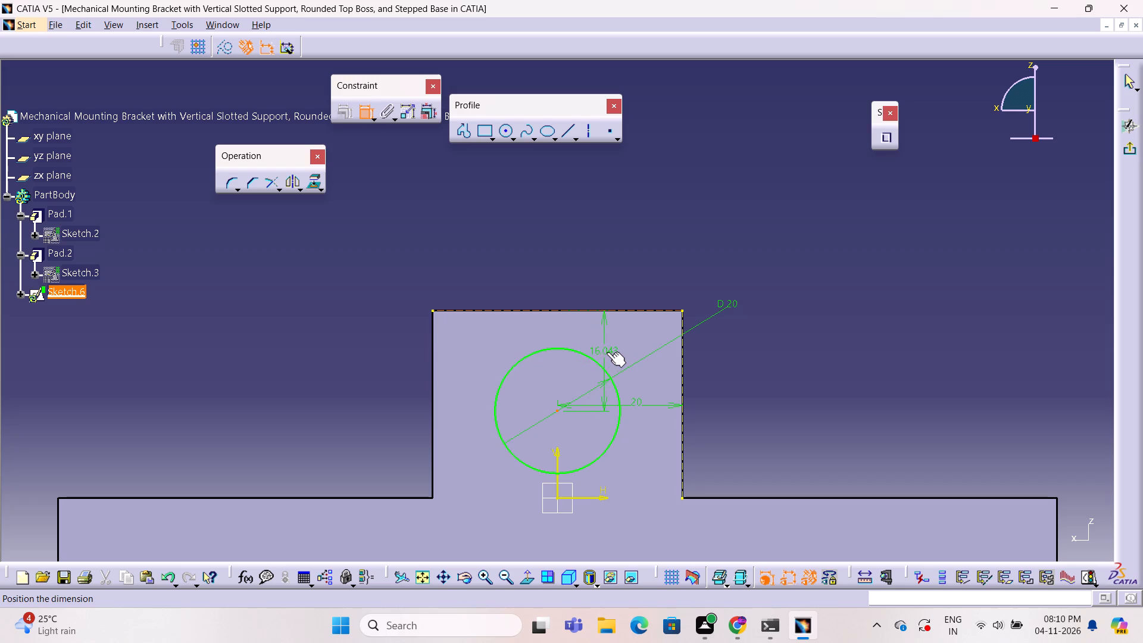
{"action": "left_click", "coordinate": [607, 352]}
{"action": "double_click", "coordinate": [607, 350]}
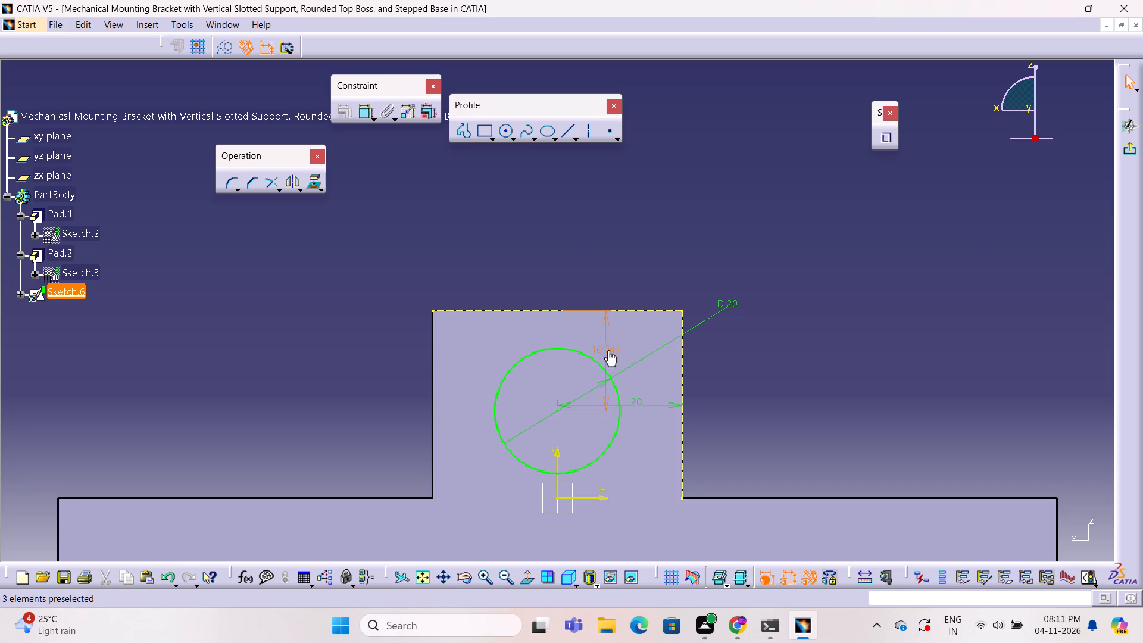
{"action": "key", "text": "2"}
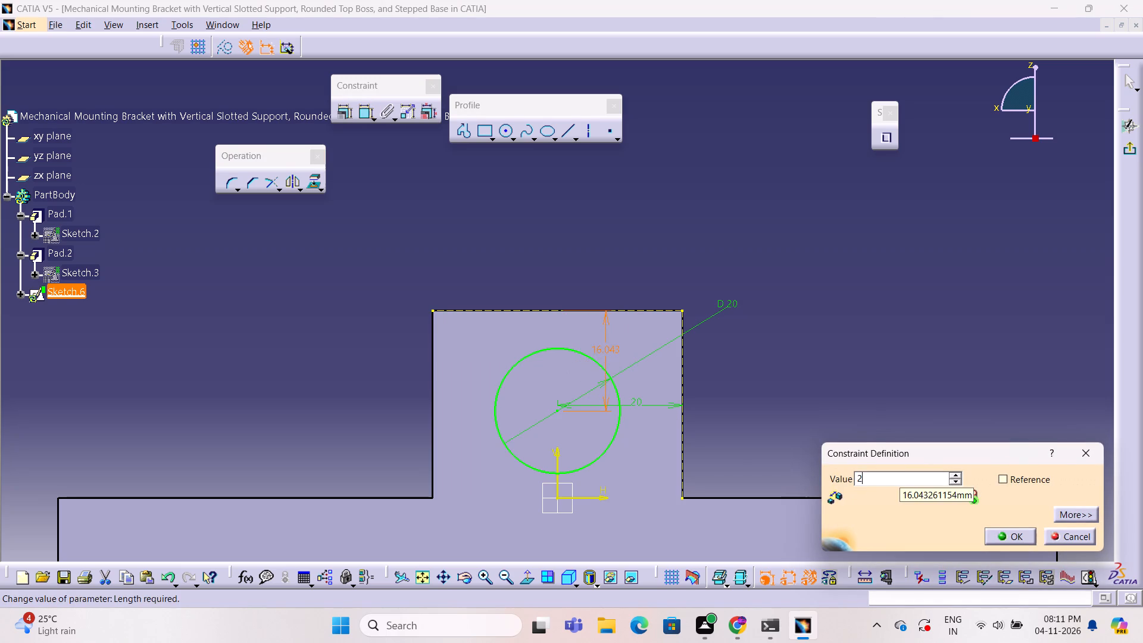
{"action": "key", "text": "0"}
{"action": "key", "text": "Return"}
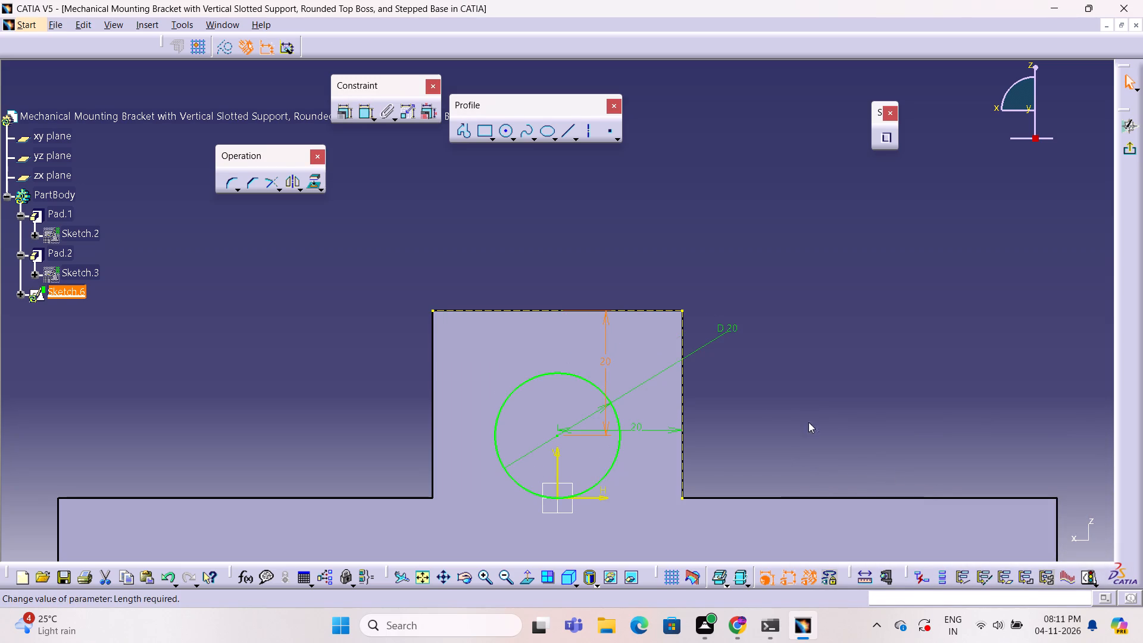
{"action": "left_click", "coordinate": [767, 411]}
Exit the sketch and cut the 20 mm circle through the cross block as a pocket with the limit Up to last.
{"action": "middle_click_drag", "start_coordinate": [781, 398], "coordinate": [779, 408], "text": "ctrl"}
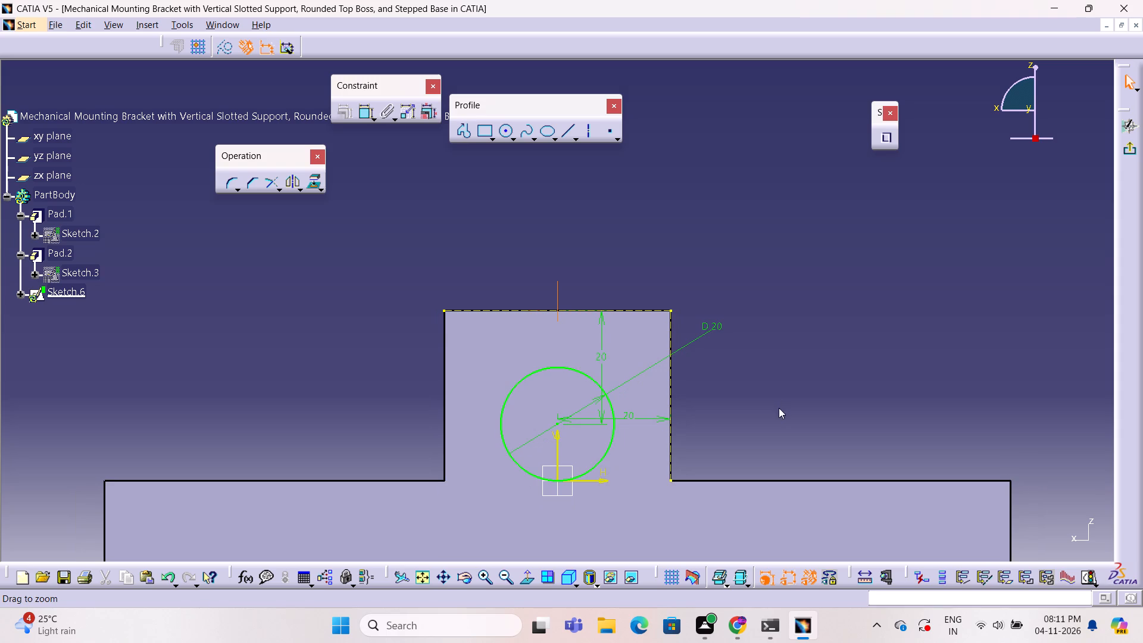
{"action": "middle_click_drag", "start_coordinate": [779, 408], "coordinate": [779, 408], "text": "ctrl"}
{"action": "middle_click", "coordinate": [775, 398], "text": "ctrl"}
{"action": "middle_click_drag", "start_coordinate": [775, 398], "coordinate": [841, 402], "text": "ctrl"}
{"action": "right_click_drag", "start_coordinate": [775, 398], "coordinate": [841, 402], "text": "ctrl"}
{"action": "right_click", "coordinate": [841, 402]}
{"action": "left_click", "coordinate": [826, 383]}
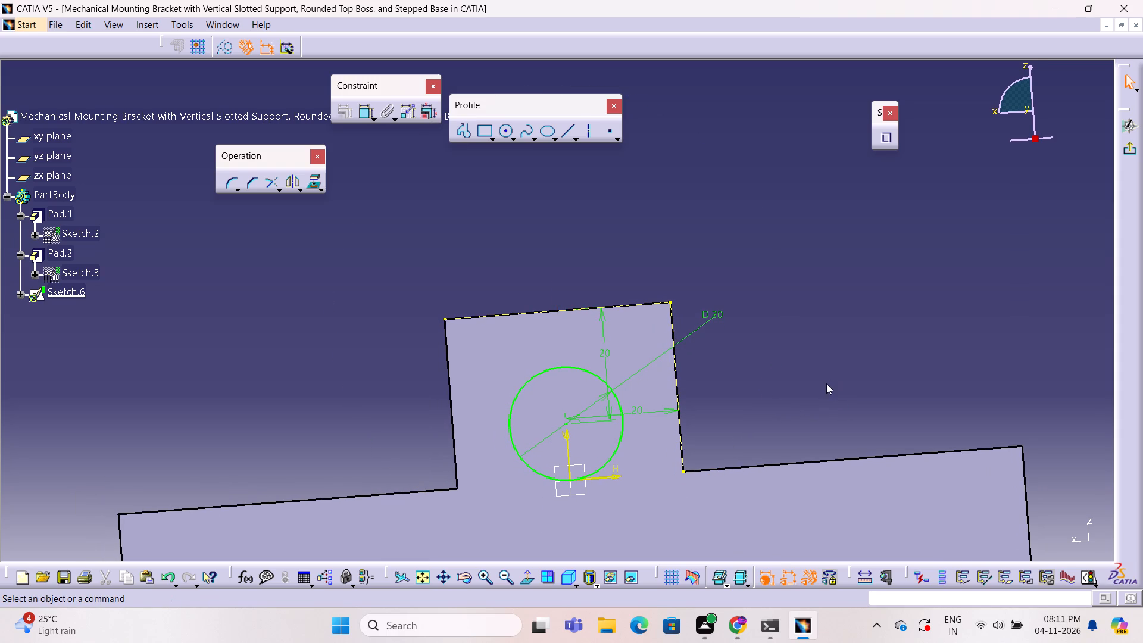
{"action": "left_click", "coordinate": [1132, 151]}
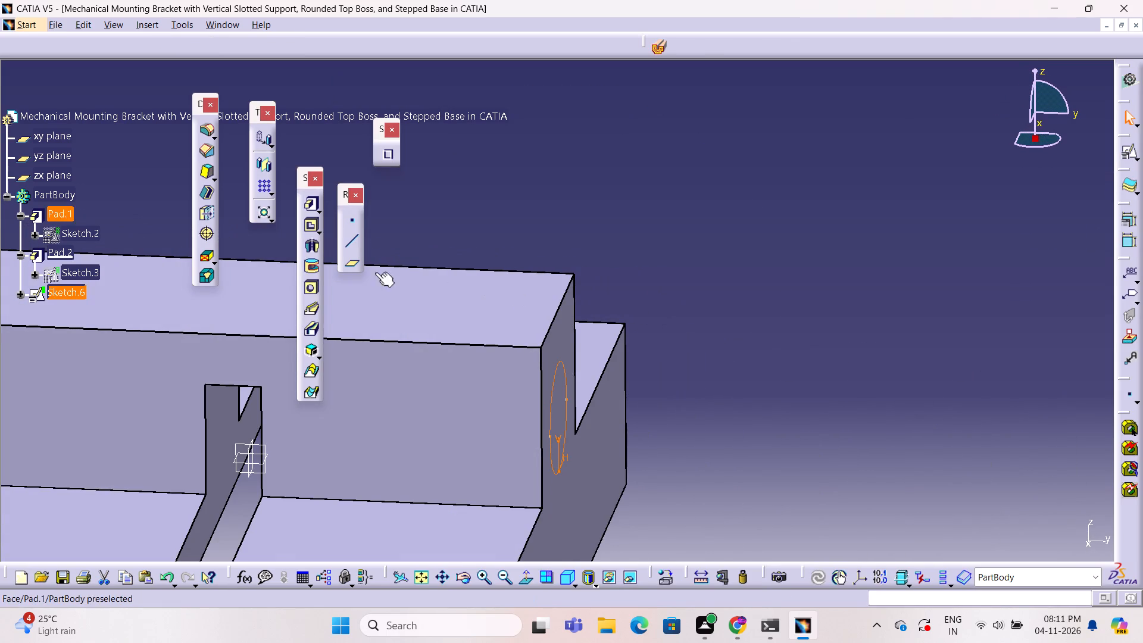
{"action": "left_click", "coordinate": [308, 225]}
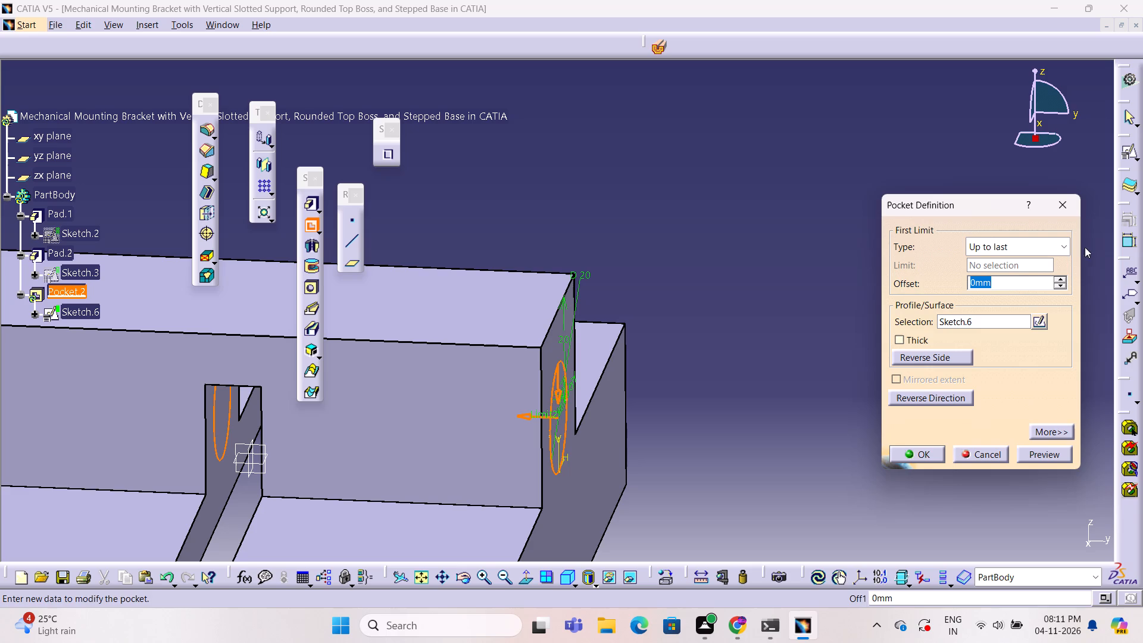
{"action": "left_click", "coordinate": [1055, 447]}
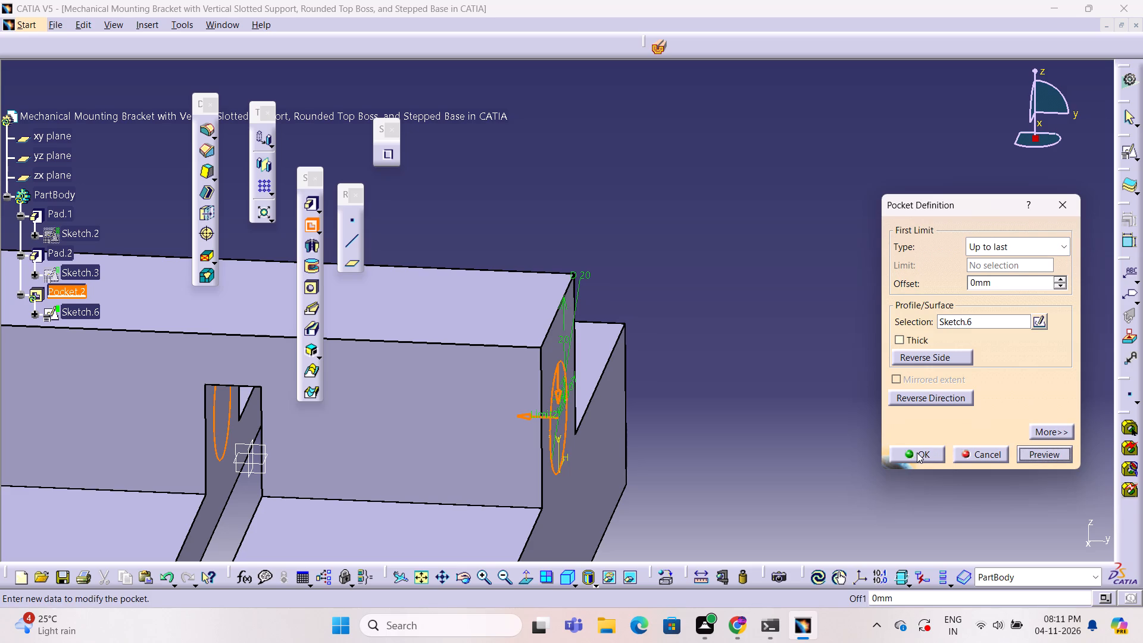
{"action": "left_click", "coordinate": [917, 452]}
Examine the bracket from several angles, checking the cross block's round side hole, the central slot and the stepped base.
{"action": "middle_click_drag", "start_coordinate": [863, 428], "coordinate": [886, 411]}
{"action": "right_click_drag", "start_coordinate": [863, 428], "coordinate": [886, 411]}
{"action": "middle_click", "coordinate": [886, 411]}
{"action": "right_click", "coordinate": [886, 410]}
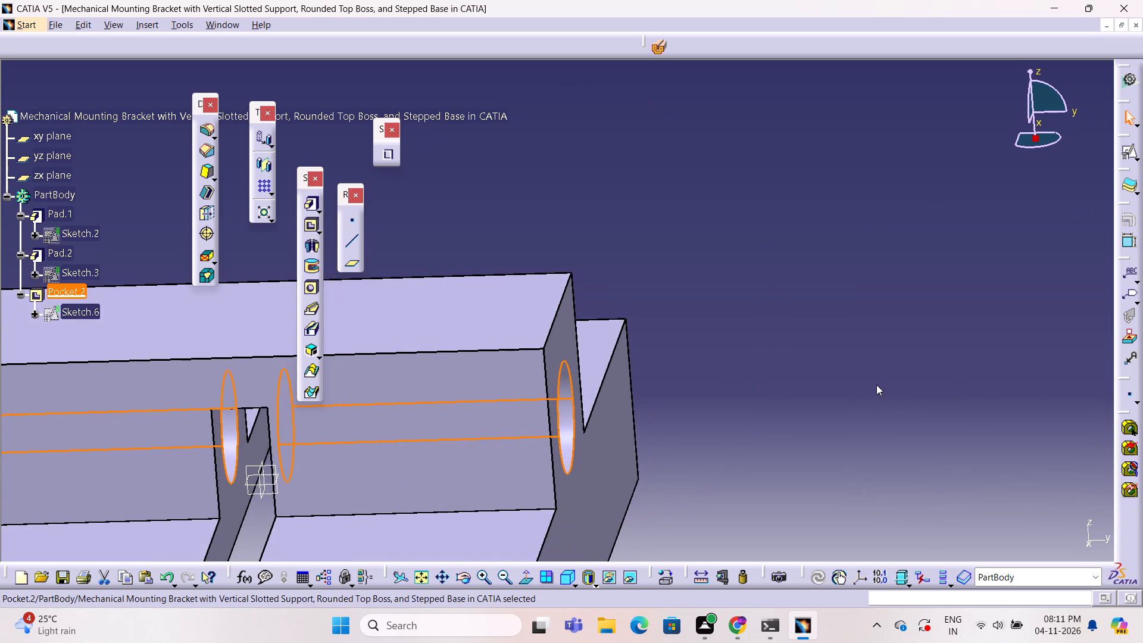
{"action": "middle_click_drag", "start_coordinate": [814, 398], "coordinate": [1010, 328]}
{"action": "left_click", "coordinate": [985, 330]}
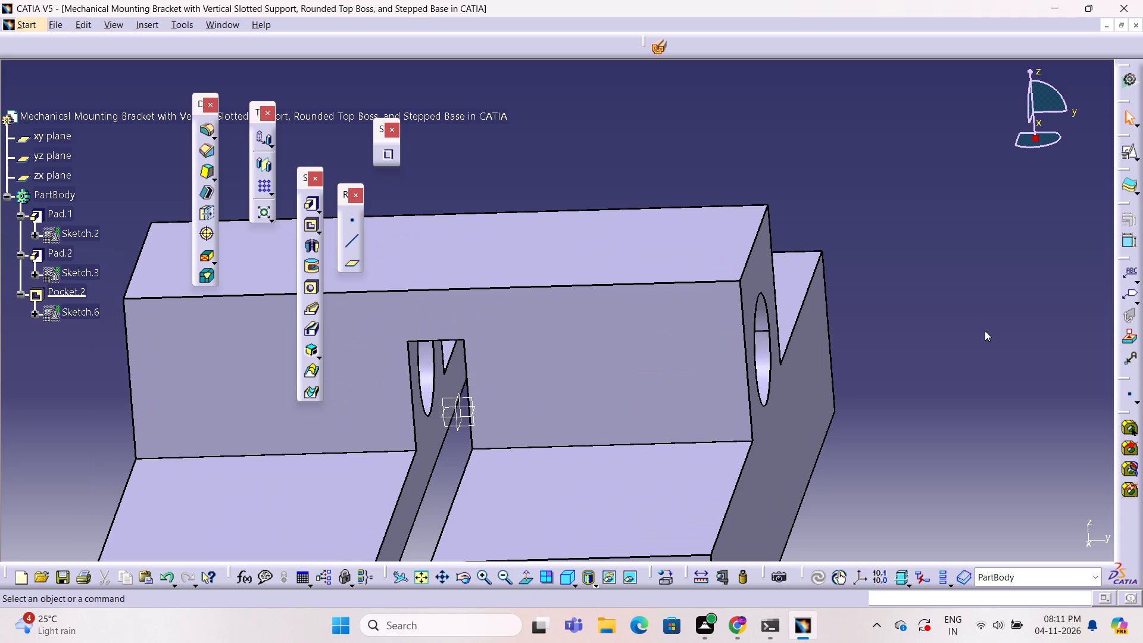
{"action": "left_click", "coordinate": [989, 330]}
{"action": "middle_click_drag", "start_coordinate": [911, 326], "coordinate": [911, 355], "text": "ctrl"}
{"action": "middle_click_drag", "start_coordinate": [879, 361], "coordinate": [947, 296]}
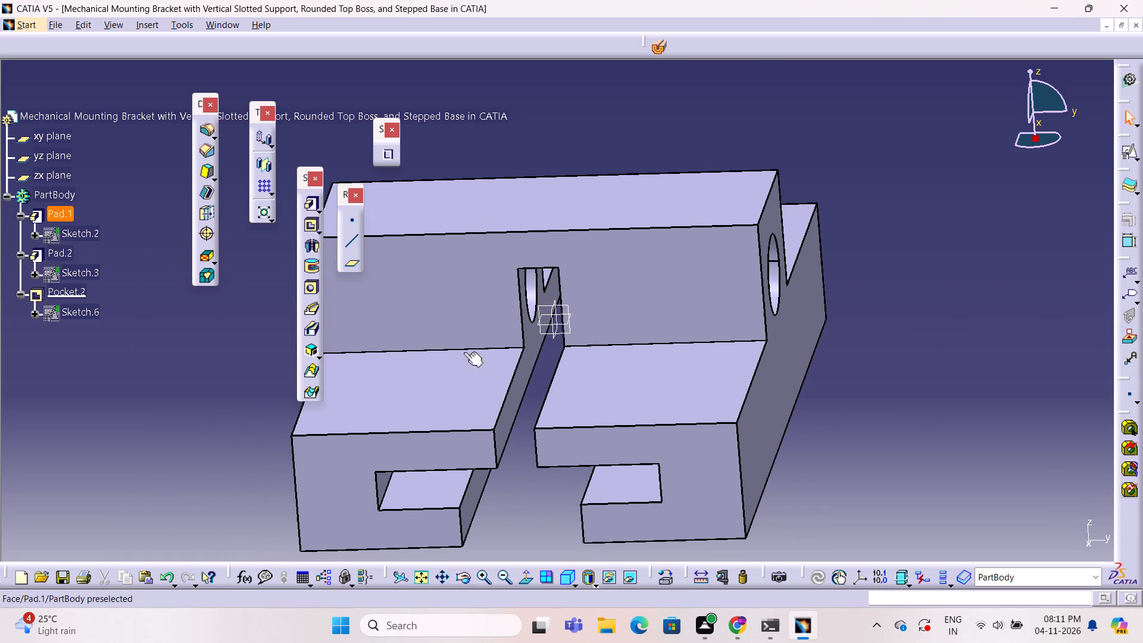
{"action": "left_click", "coordinate": [81, 313]}
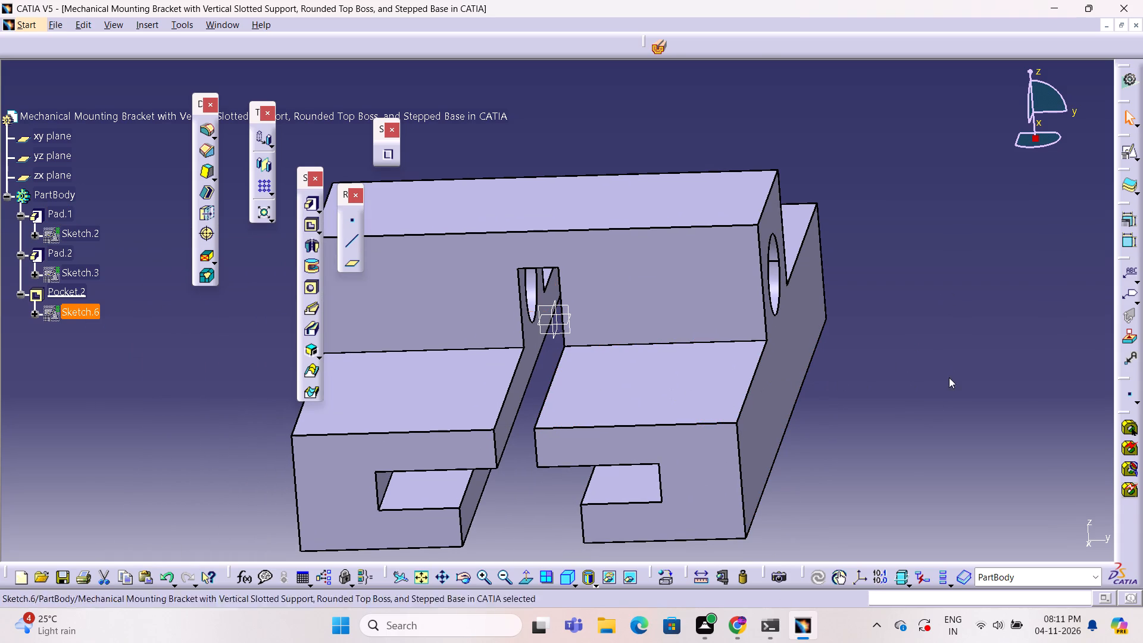
{"action": "middle_click_drag", "start_coordinate": [949, 377], "coordinate": [764, 354], "text": "ctrl"}
{"action": "right_click_drag", "start_coordinate": [949, 377], "coordinate": [764, 354], "text": "ctrl"}
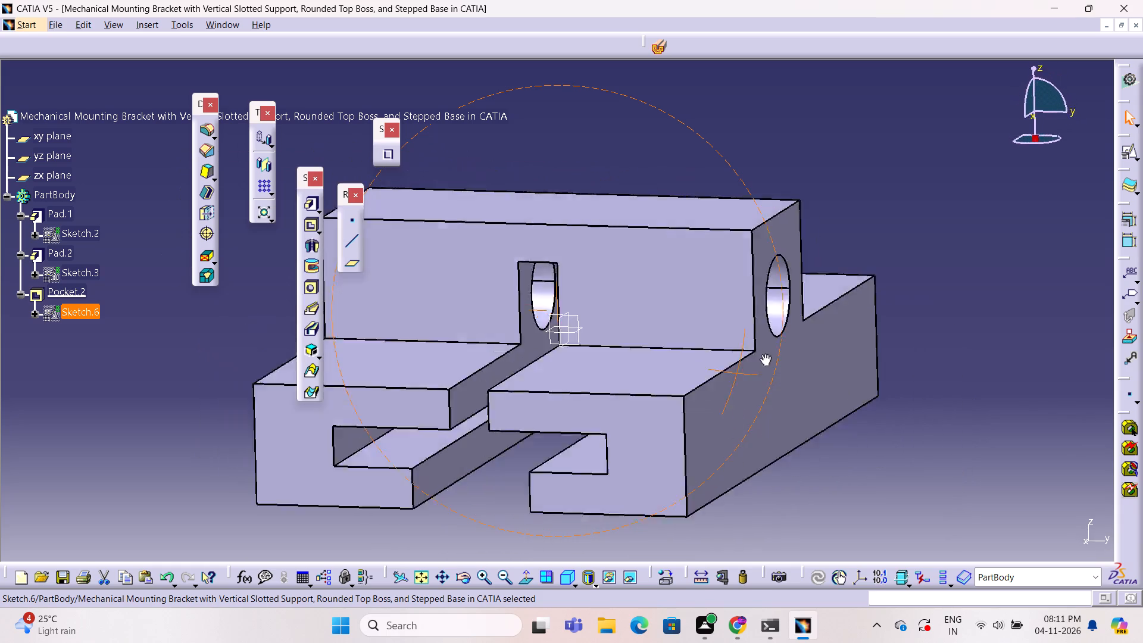
{"action": "middle_click_drag", "start_coordinate": [764, 354], "coordinate": [718, 359], "text": "ctrl"}
{"action": "right_click_drag", "start_coordinate": [764, 354], "coordinate": [718, 359], "text": "ctrl"}
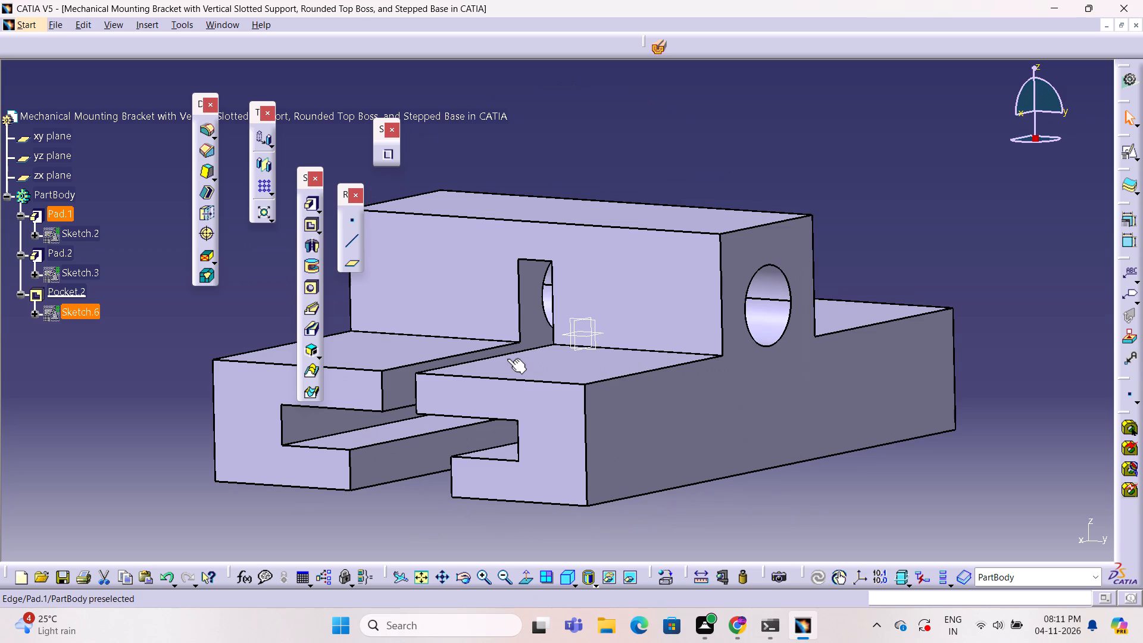
{"action": "middle_click_drag", "start_coordinate": [711, 499], "coordinate": [711, 500]}
{"action": "scroll", "coordinate": [711, 500], "scroll_direction": "down", "scroll_amount": 1}
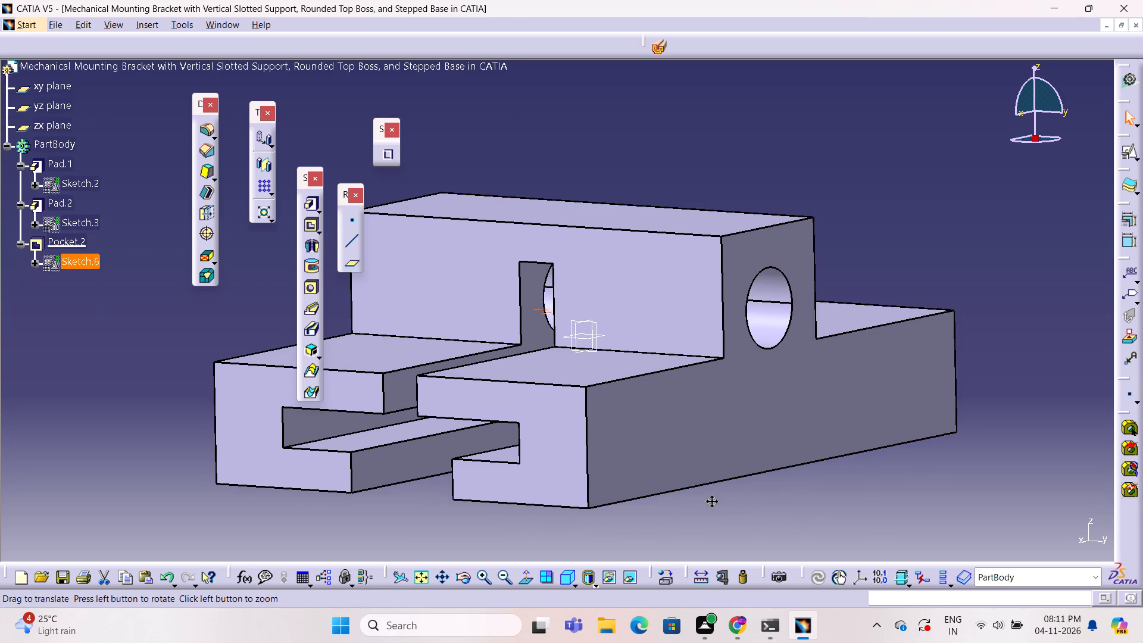
{"action": "middle_click_drag", "start_coordinate": [711, 500], "coordinate": [781, 500]}
{"action": "right_click_drag", "start_coordinate": [711, 500], "coordinate": [781, 500]}
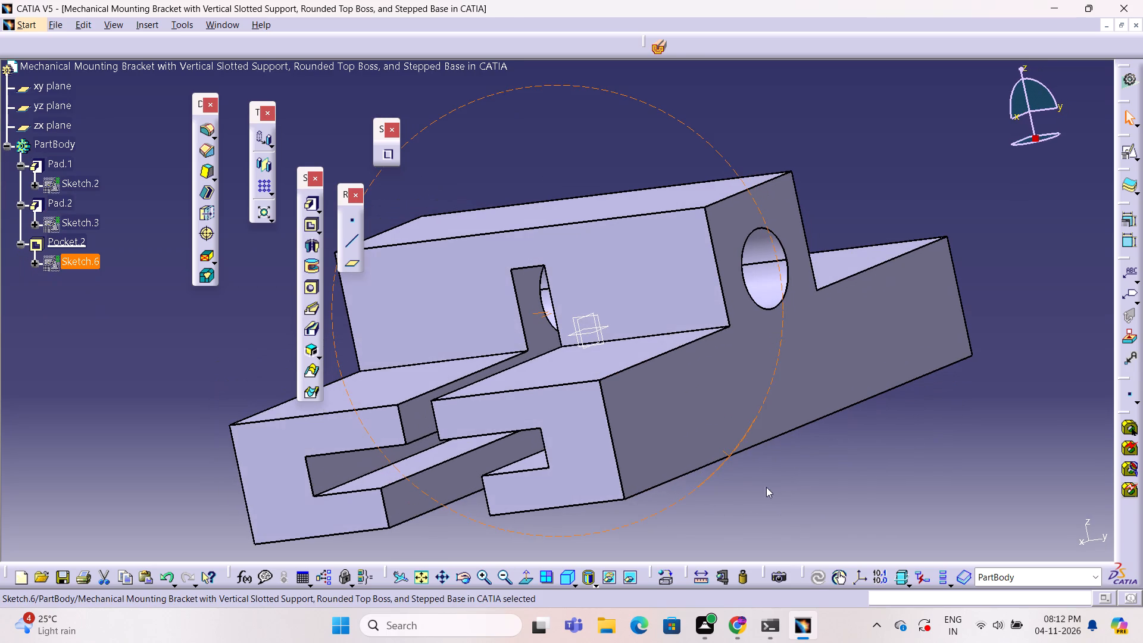
{"action": "middle_click_drag", "start_coordinate": [221, 370], "coordinate": [391, 376]}
{"action": "right_click_drag", "start_coordinate": [221, 370], "coordinate": [391, 376]}
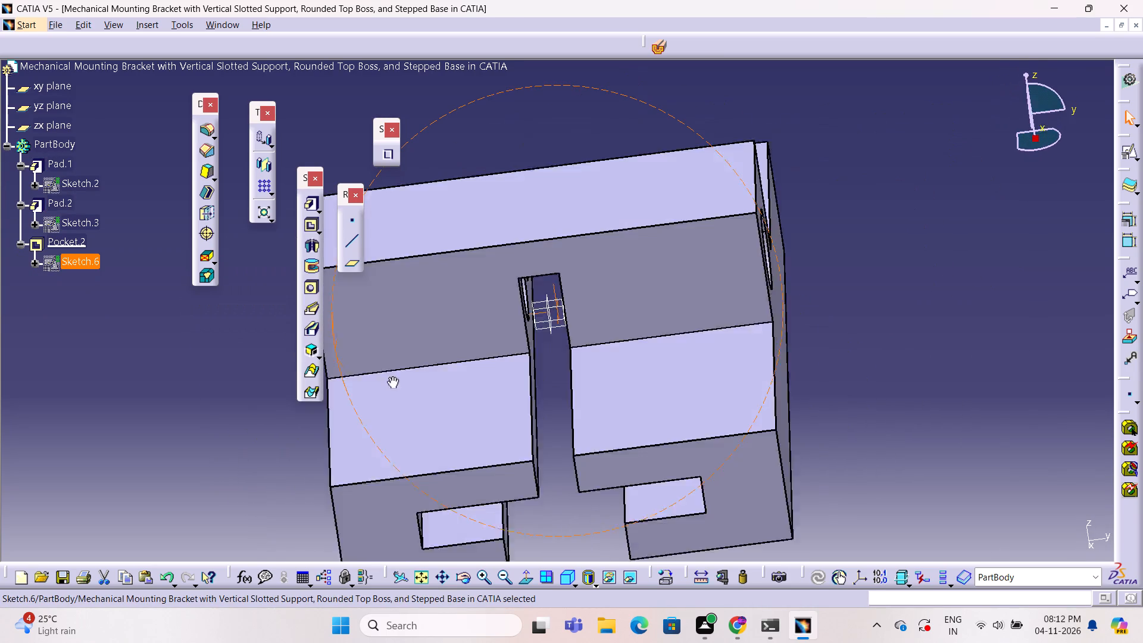
{"action": "right_click_drag", "start_coordinate": [391, 376], "coordinate": [419, 380]}
{"action": "middle_click_drag", "start_coordinate": [391, 376], "coordinate": [419, 380]}
{"action": "right_click", "coordinate": [419, 380]}
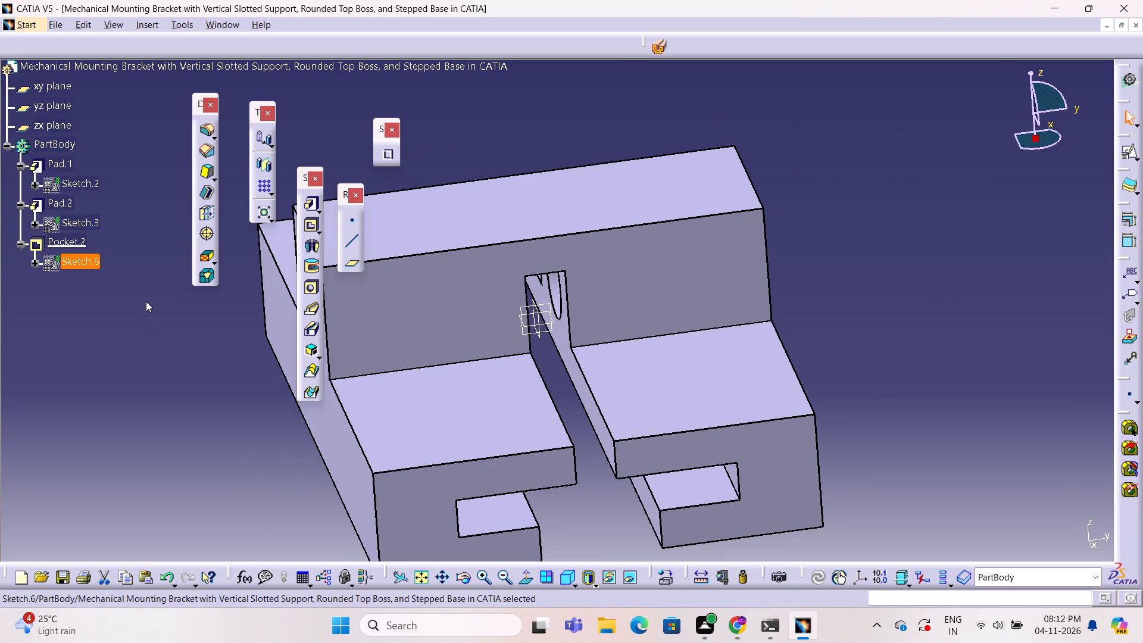
{"action": "middle_click_drag", "start_coordinate": [857, 276], "coordinate": [789, 323]}
{"action": "right_click_drag", "start_coordinate": [857, 276], "coordinate": [789, 323]}
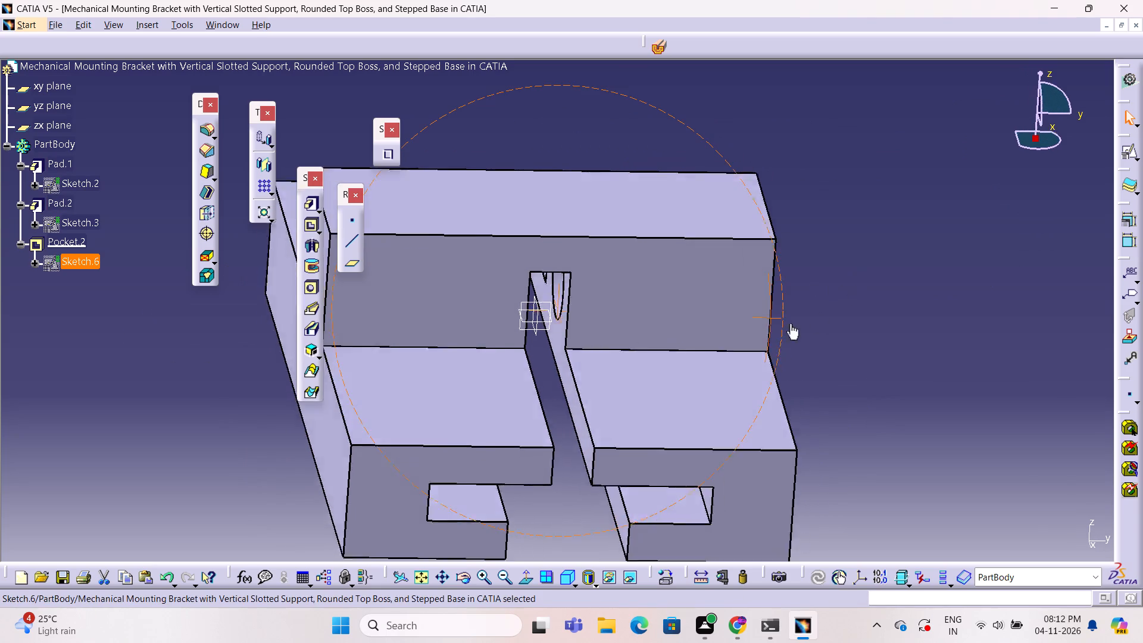
{"action": "middle_click_drag", "start_coordinate": [789, 323], "coordinate": [766, 286]}
{"action": "right_click_drag", "start_coordinate": [789, 323], "coordinate": [766, 286]}
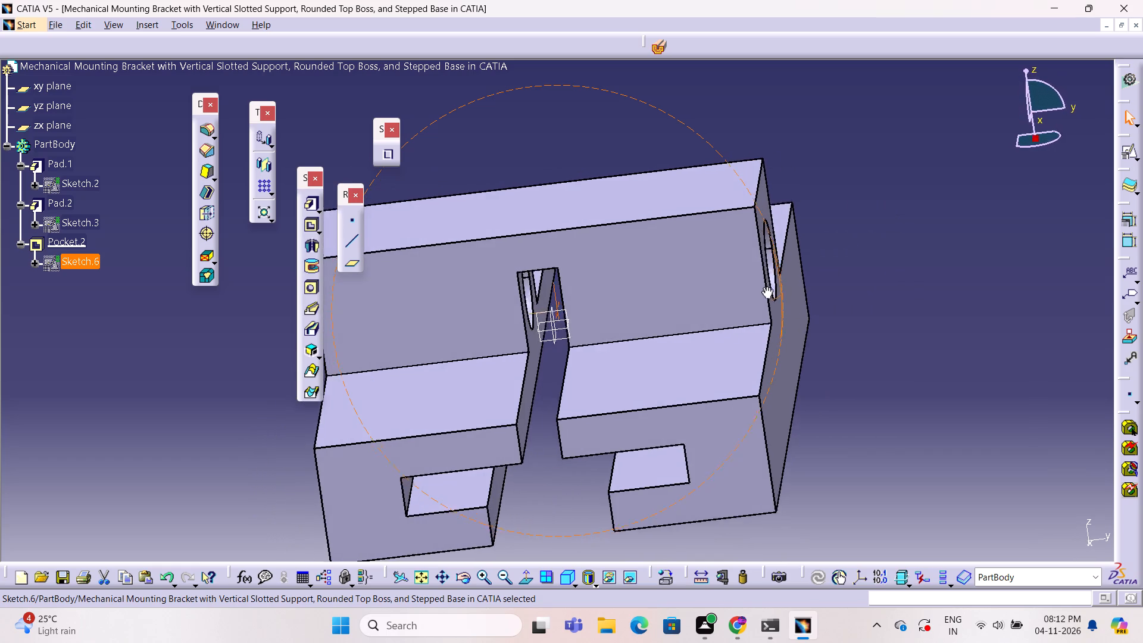
{"action": "middle_click_drag", "start_coordinate": [766, 286], "coordinate": [597, 335]}
{"action": "right_click_drag", "start_coordinate": [766, 286], "coordinate": [706, 332]}
{"action": "middle_click_drag", "start_coordinate": [605, 333], "coordinate": [706, 332]}
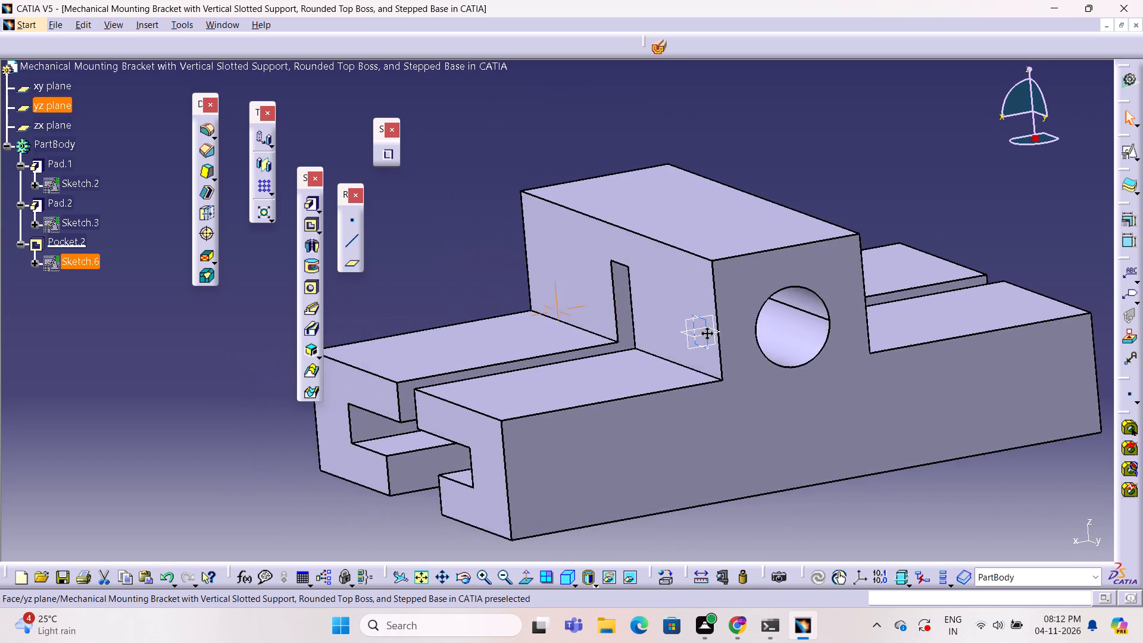
{"action": "middle_click_drag", "start_coordinate": [706, 332], "coordinate": [610, 317]}
{"action": "right_click_drag", "start_coordinate": [706, 332], "coordinate": [610, 317]}
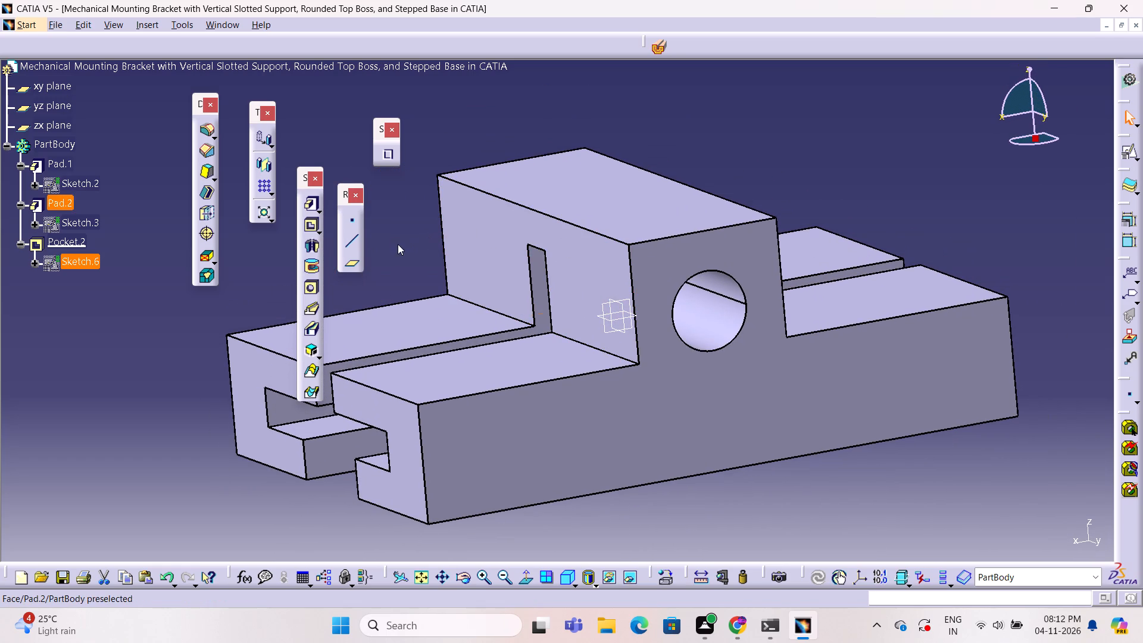
{"action": "middle_click_drag", "start_coordinate": [398, 244], "coordinate": [513, 285]}
{"action": "right_click_drag", "start_coordinate": [398, 245], "coordinate": [513, 285]}
{"action": "scroll", "coordinate": [513, 285], "scroll_direction": "down", "scroll_amount": 1}
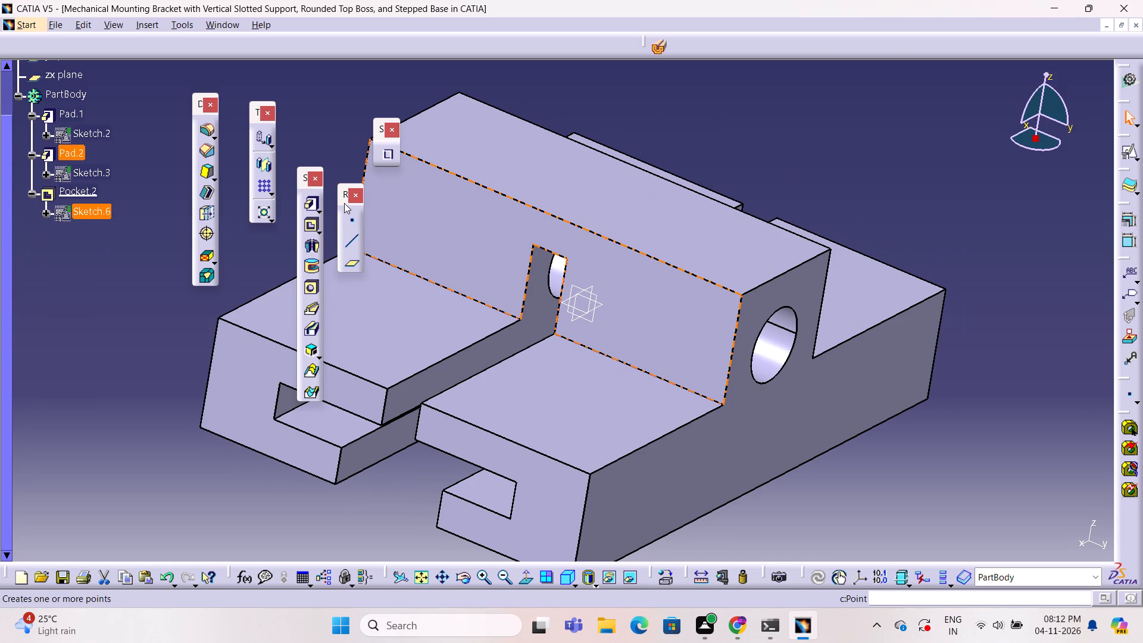
Start a positioned sketch on the base's stepped top face beside the cross block, with Reverse H and Swap enabled.
{"action": "left_click", "coordinate": [107, 371]}
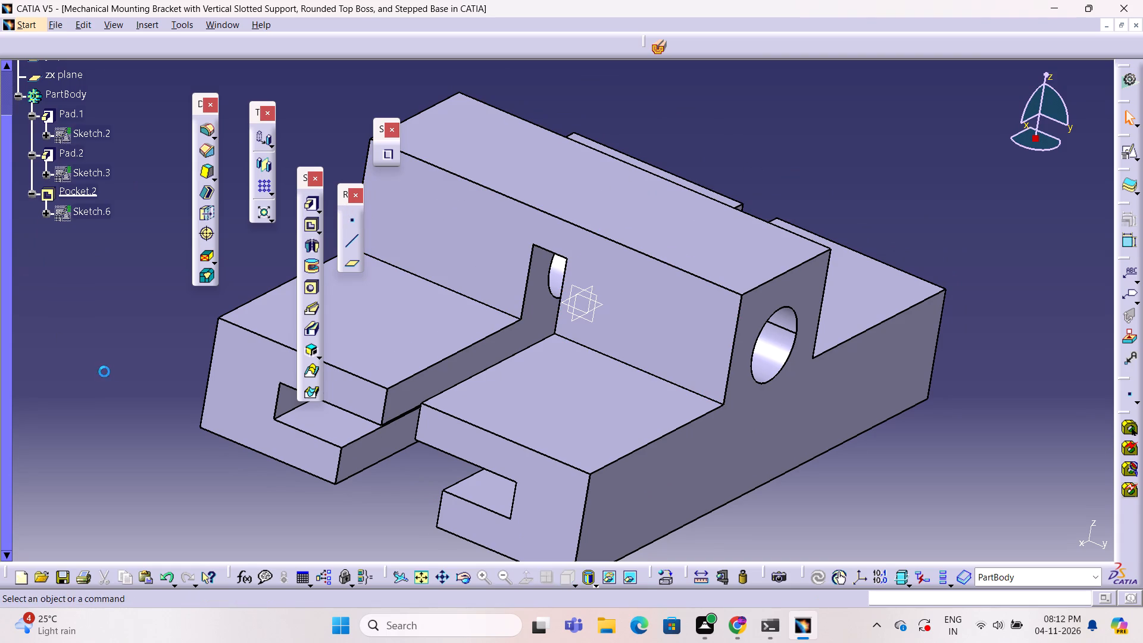
{"action": "left_click", "coordinate": [580, 426]}
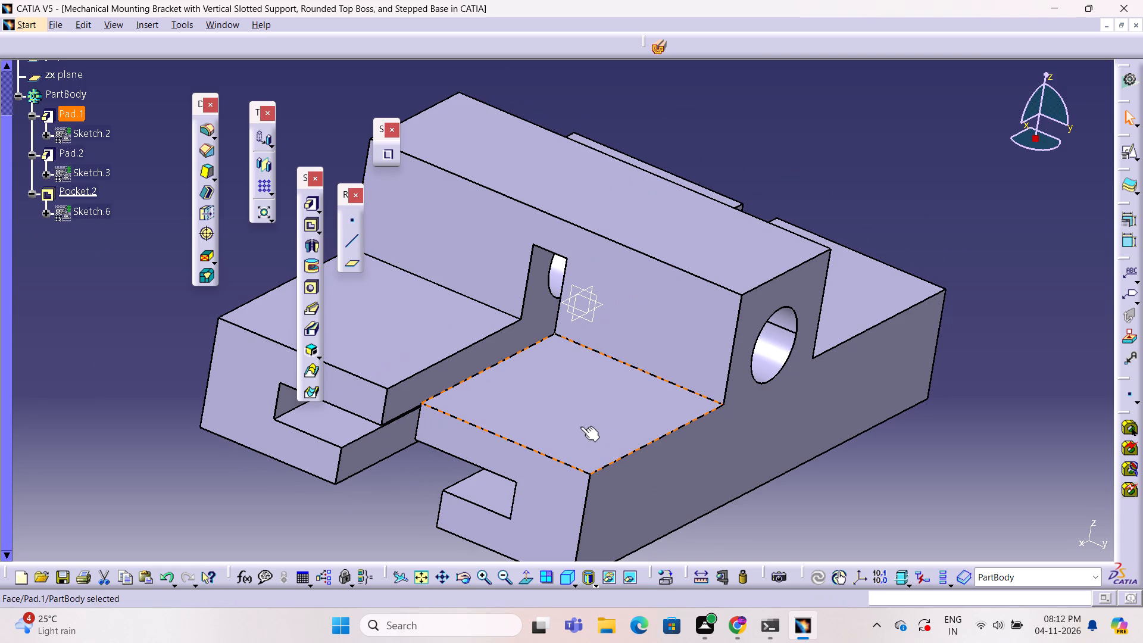
{"action": "left_click", "coordinate": [1127, 159]}
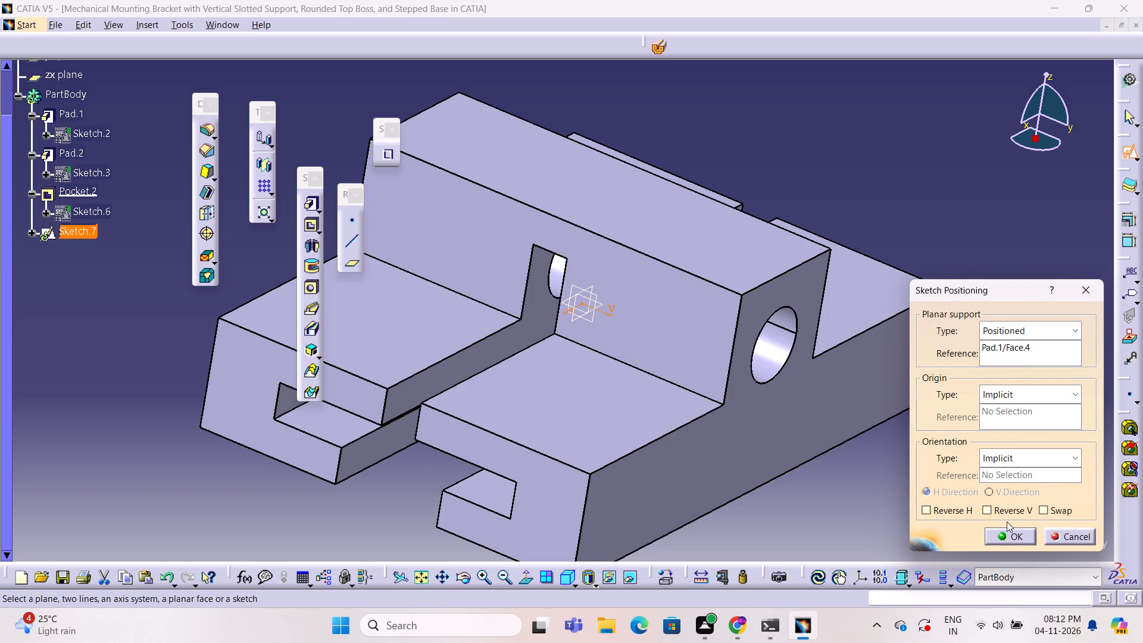
{"action": "left_click", "coordinate": [989, 509]}
{"action": "left_click", "coordinate": [929, 508]}
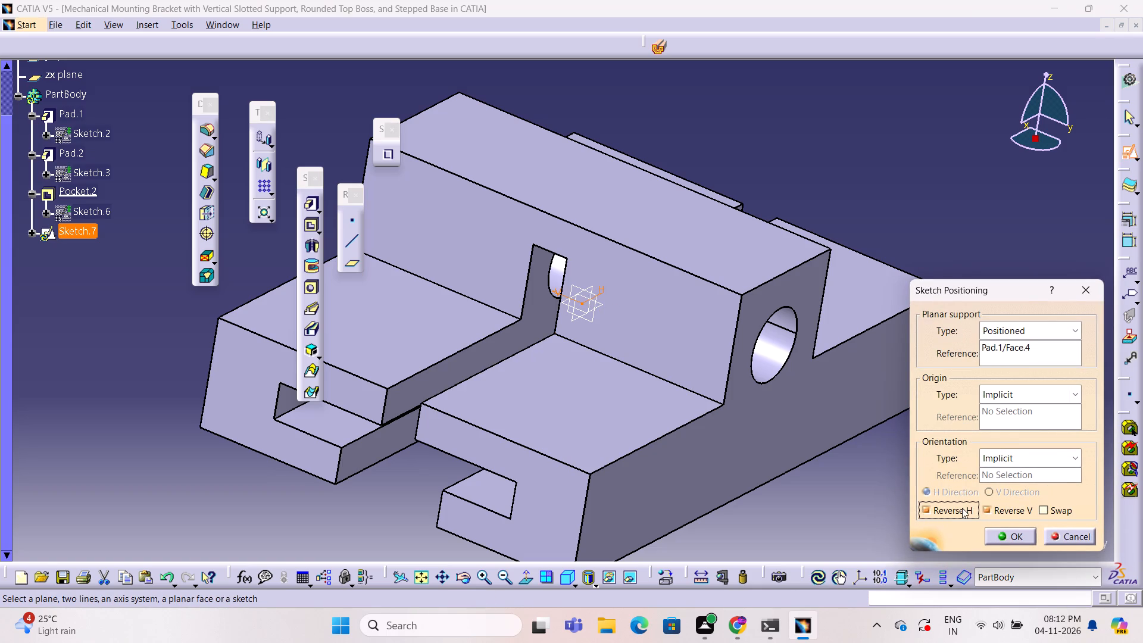
{"action": "left_click", "coordinate": [985, 509]}
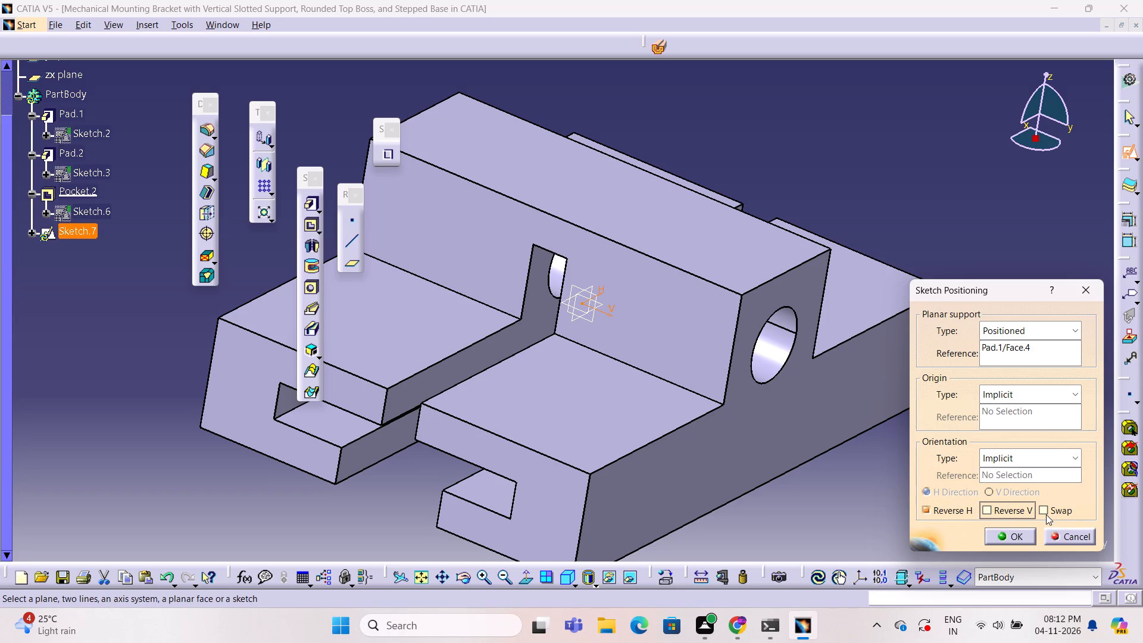
{"action": "left_click", "coordinate": [1045, 513]}
{"action": "left_click", "coordinate": [1013, 540]}
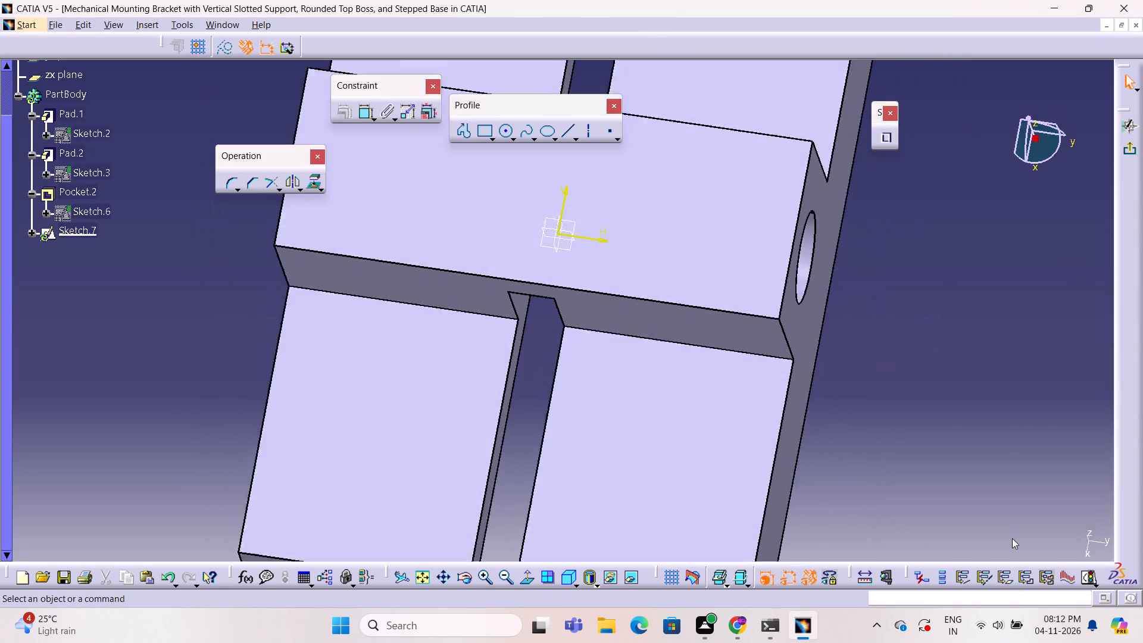
Sketch a circle on the horizontal axis, within the cross block's outline, centred about 35 mm from the origin.
{"action": "middle_click_drag", "start_coordinate": [927, 457], "coordinate": [926, 476], "text": "ctrl"}
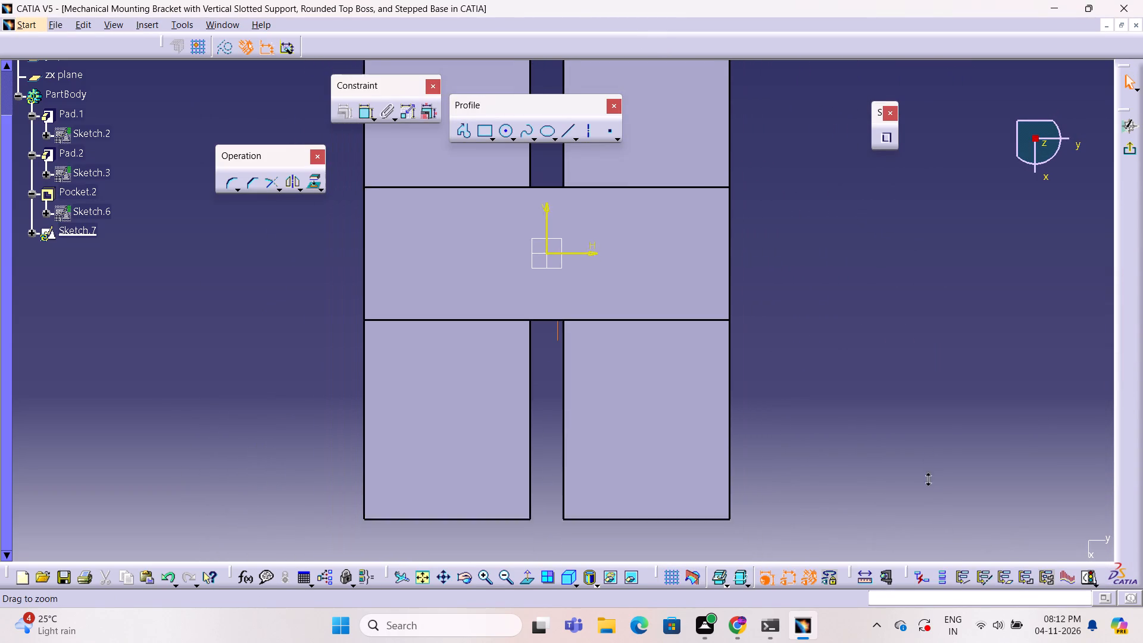
{"action": "middle_click_drag", "start_coordinate": [926, 476], "coordinate": [913, 511], "text": "ctrl"}
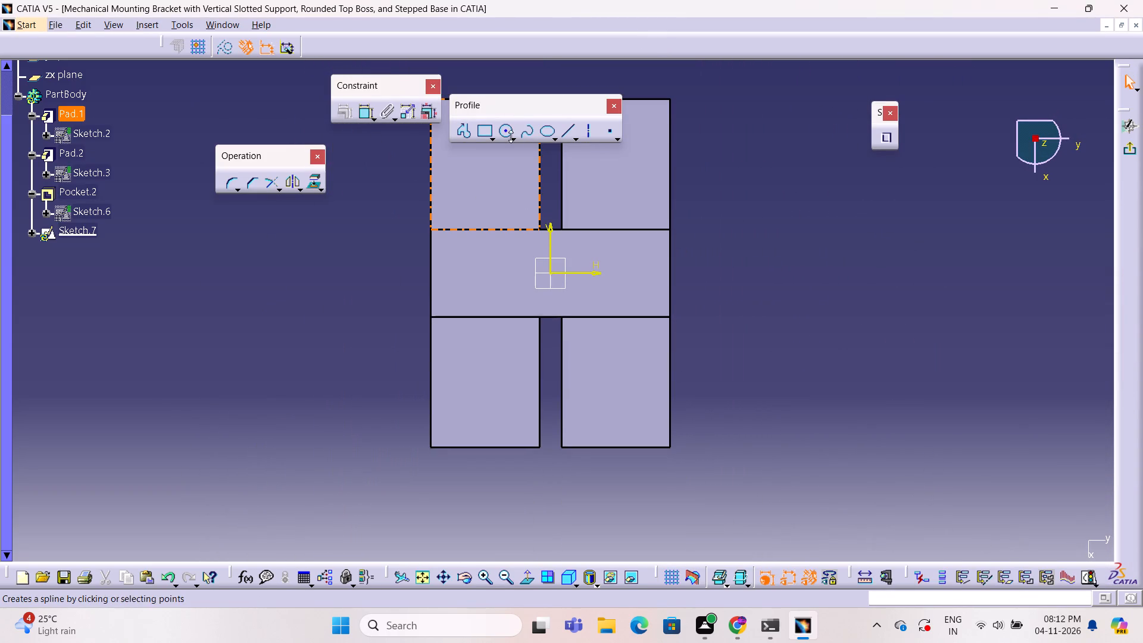
{"action": "left_click", "coordinate": [504, 130]}
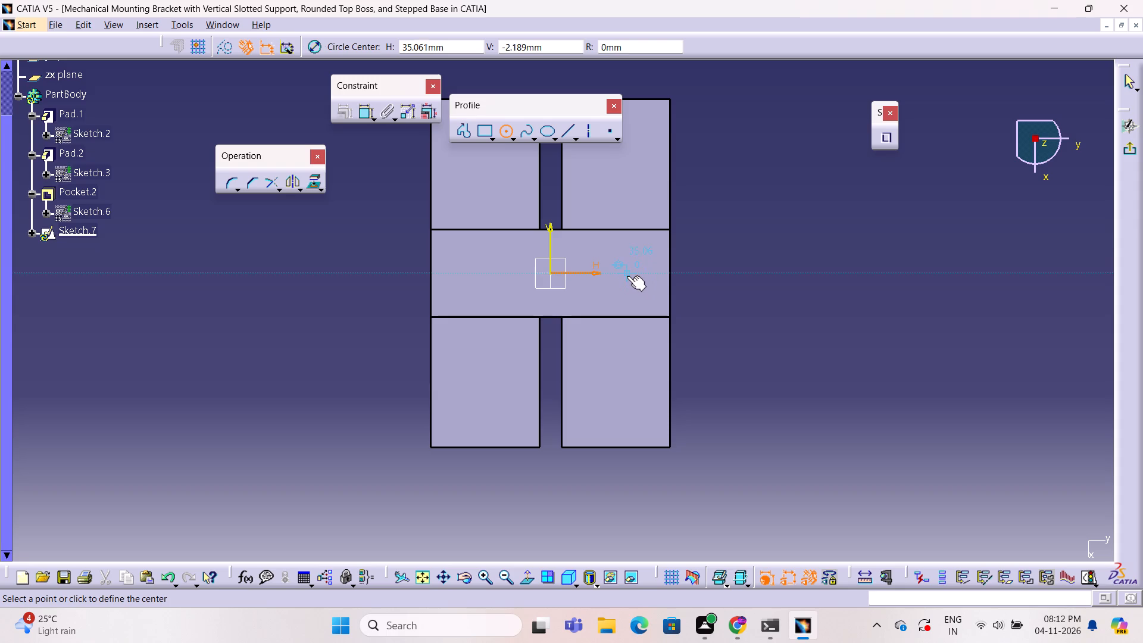
{"action": "left_click", "coordinate": [627, 276]}
{"action": "left_click", "coordinate": [632, 295]}
{"action": "left_click", "coordinate": [754, 288]}
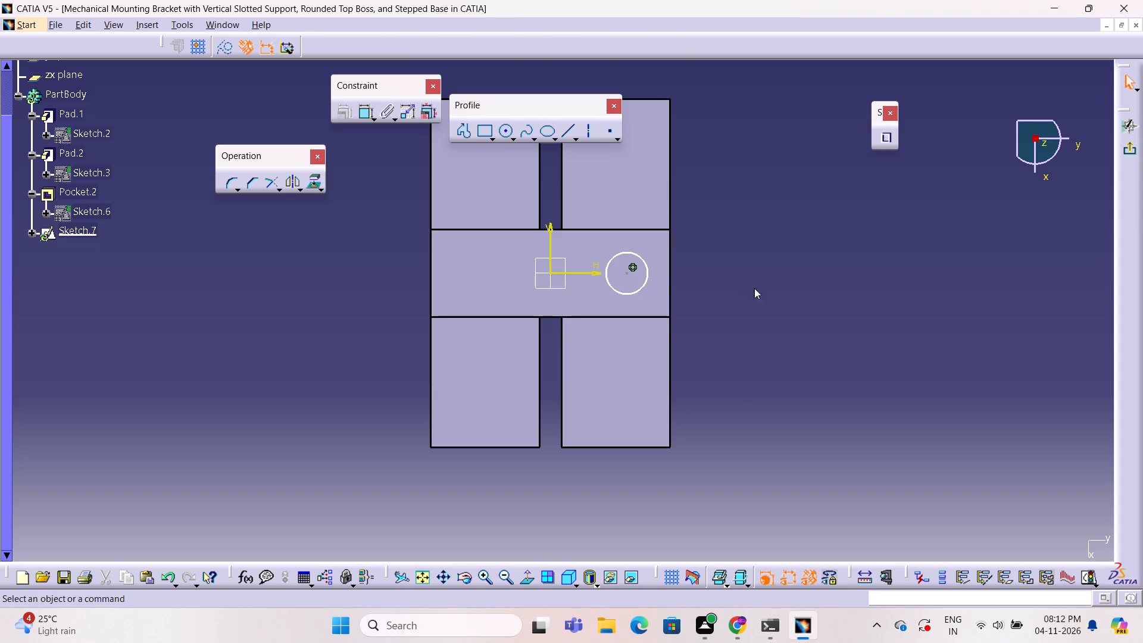
Mirror the sketched circle about the sketch's vertical axis.
{"action": "left_click", "coordinate": [639, 289]}
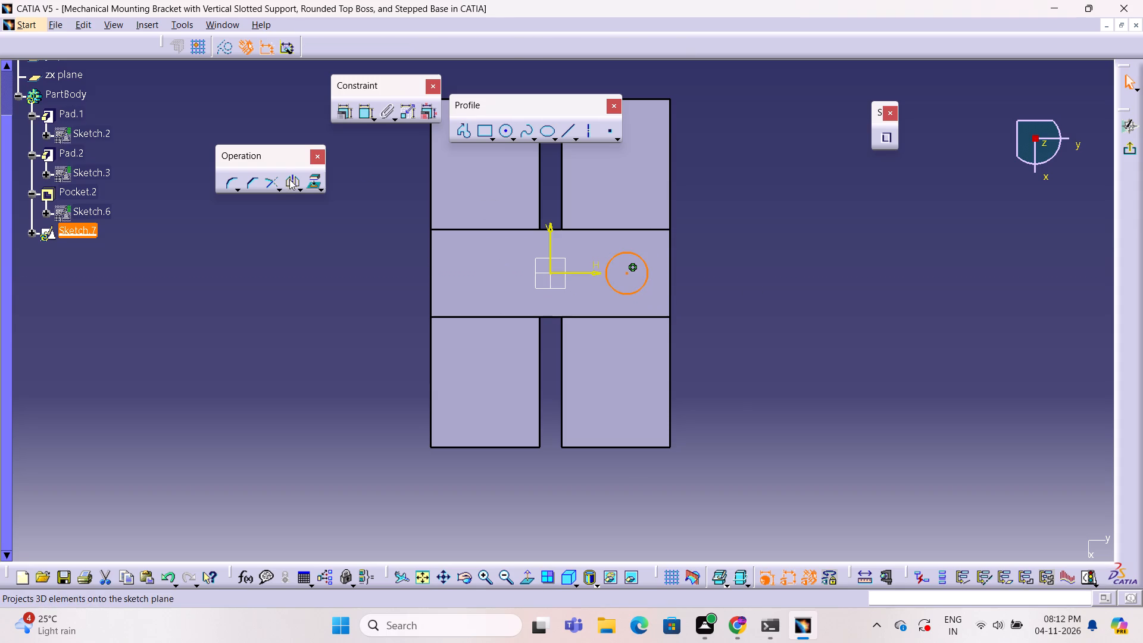
{"action": "left_click", "coordinate": [294, 180]}
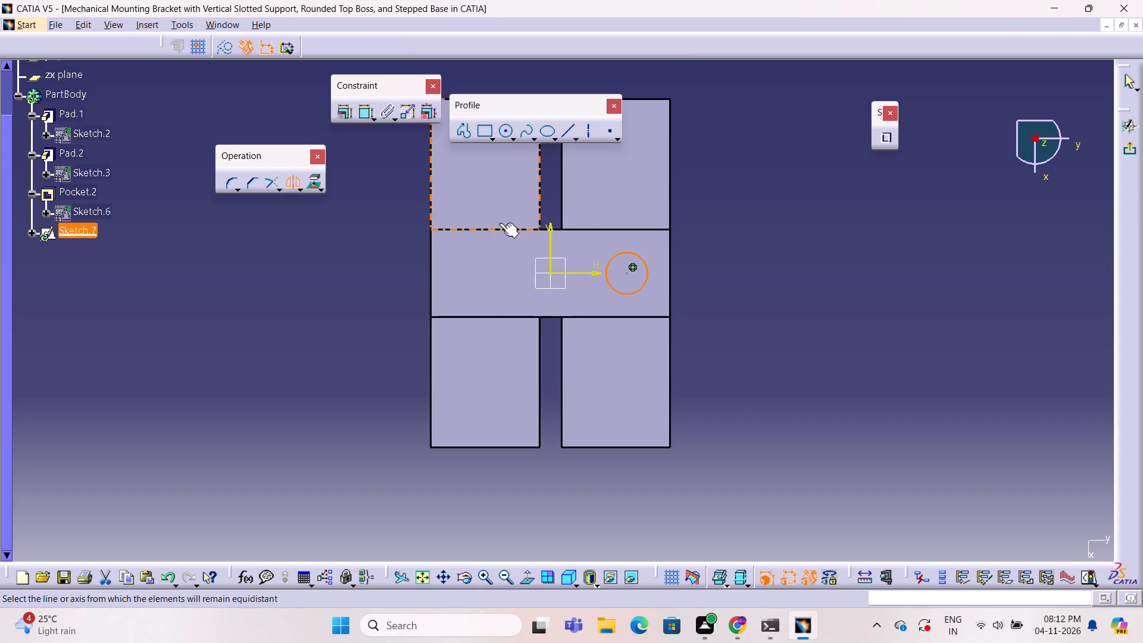
{"action": "left_click", "coordinate": [548, 235]}
{"action": "left_click", "coordinate": [549, 238]}
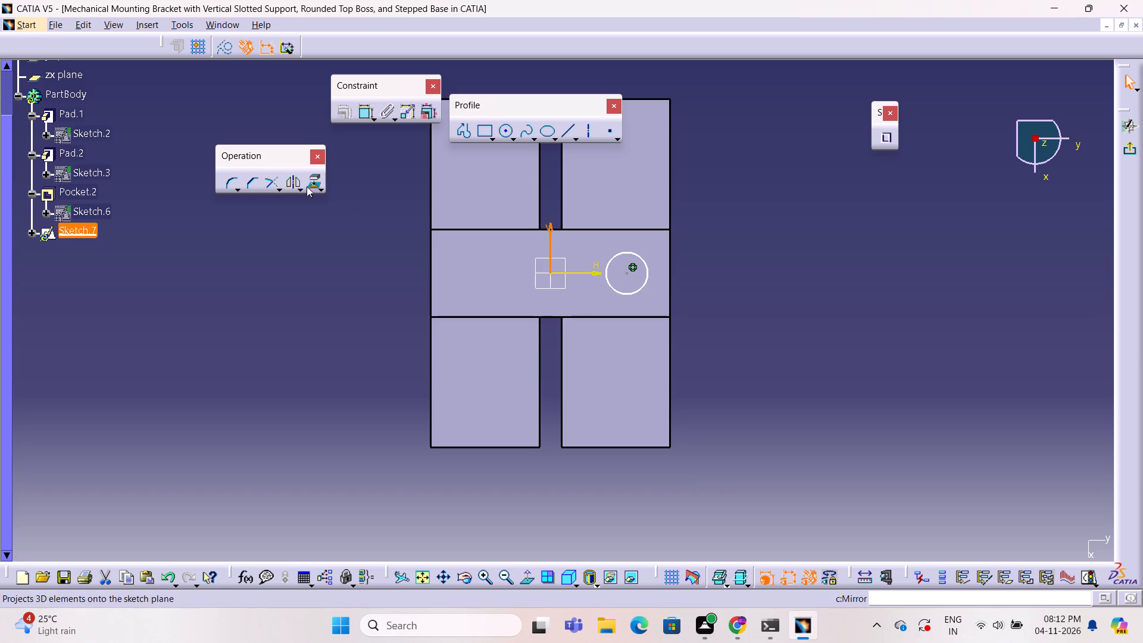
{"action": "left_click", "coordinate": [746, 282]}
{"action": "left_click", "coordinate": [647, 282]}
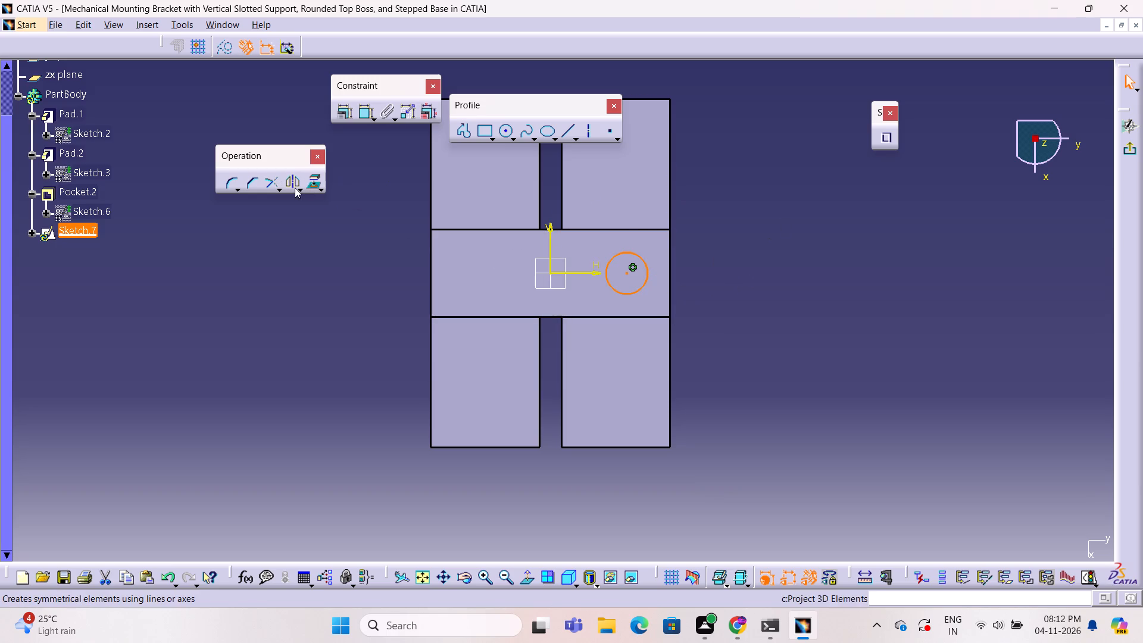
{"action": "left_click", "coordinate": [293, 186]}
{"action": "left_click", "coordinate": [549, 241]}
{"action": "left_click", "coordinate": [769, 271]}
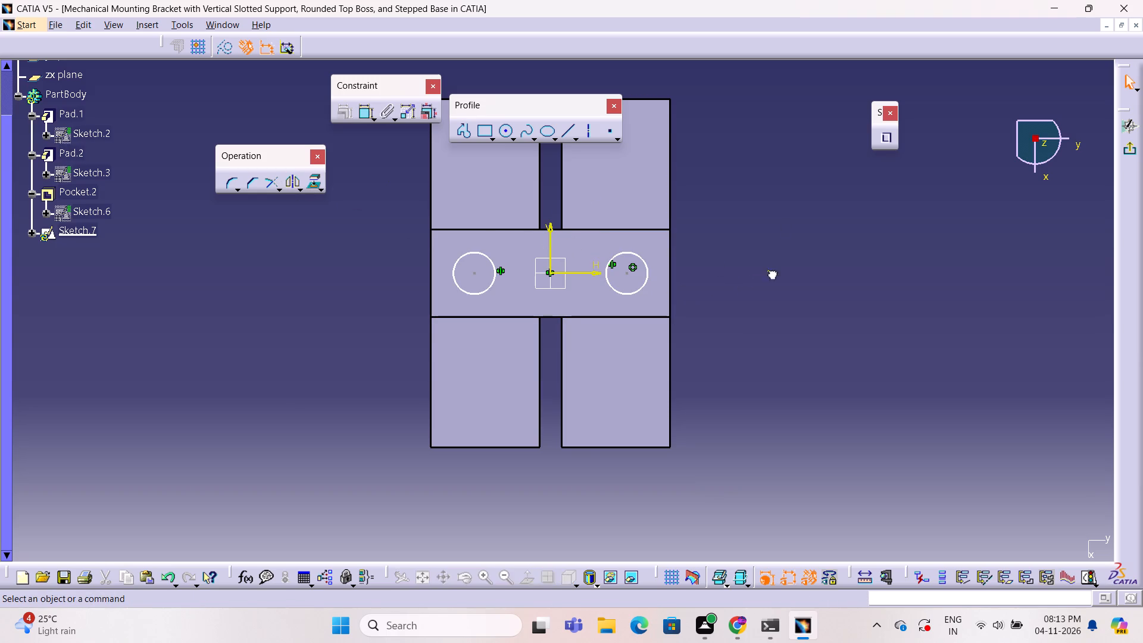
Examine the two sketched circles against the cross block and stepped base from several angles.
{"action": "middle_click_drag", "start_coordinate": [769, 267], "coordinate": [649, 298]}
{"action": "right_click_drag", "start_coordinate": [769, 267], "coordinate": [649, 298]}
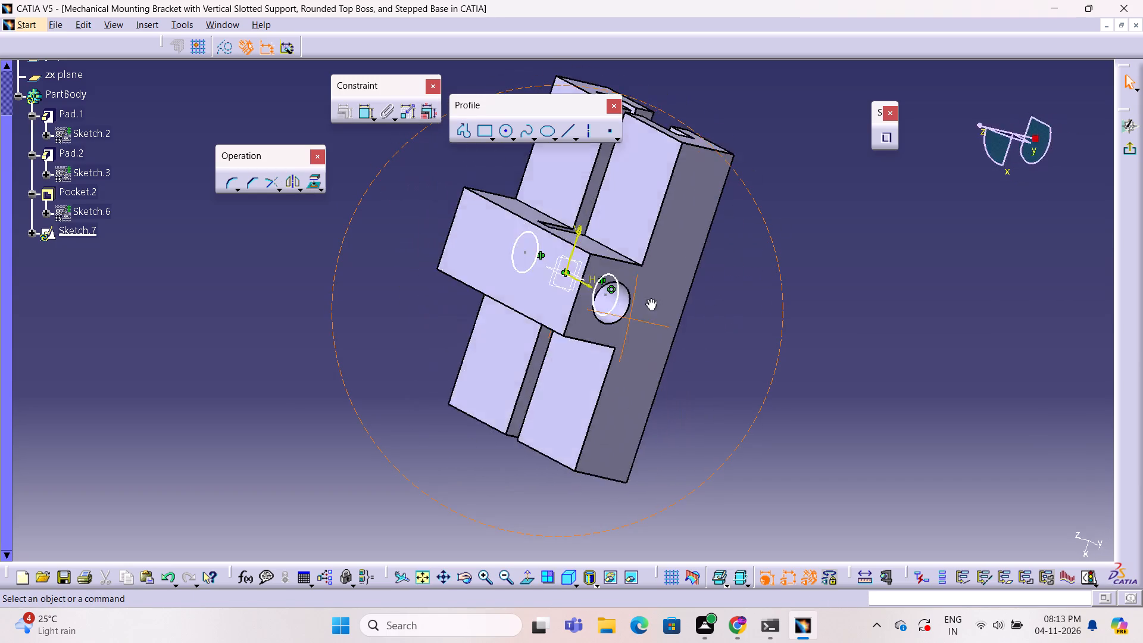
{"action": "middle_click_drag", "start_coordinate": [649, 298], "coordinate": [788, 239]}
{"action": "right_click_drag", "start_coordinate": [649, 298], "coordinate": [788, 239]}
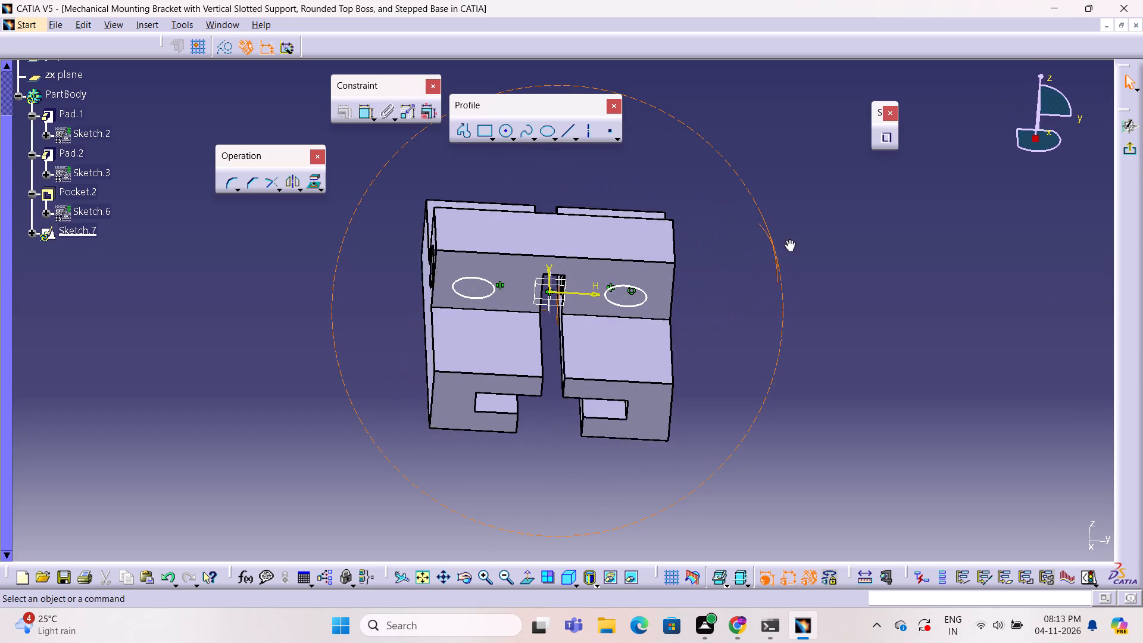
{"action": "middle_click_drag", "start_coordinate": [788, 239], "coordinate": [735, 198]}
{"action": "right_click_drag", "start_coordinate": [788, 239], "coordinate": [735, 198]}
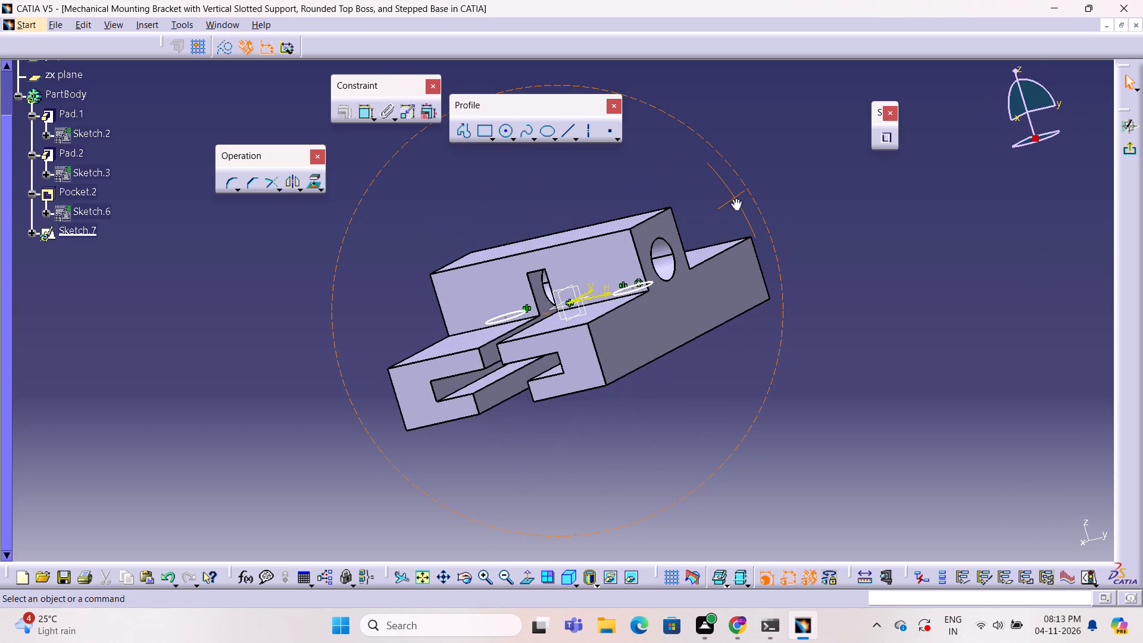
{"action": "right_click_drag", "start_coordinate": [735, 198], "coordinate": [768, 286]}
{"action": "middle_click_drag", "start_coordinate": [735, 198], "coordinate": [768, 286]}
{"action": "right_click", "coordinate": [768, 286]}
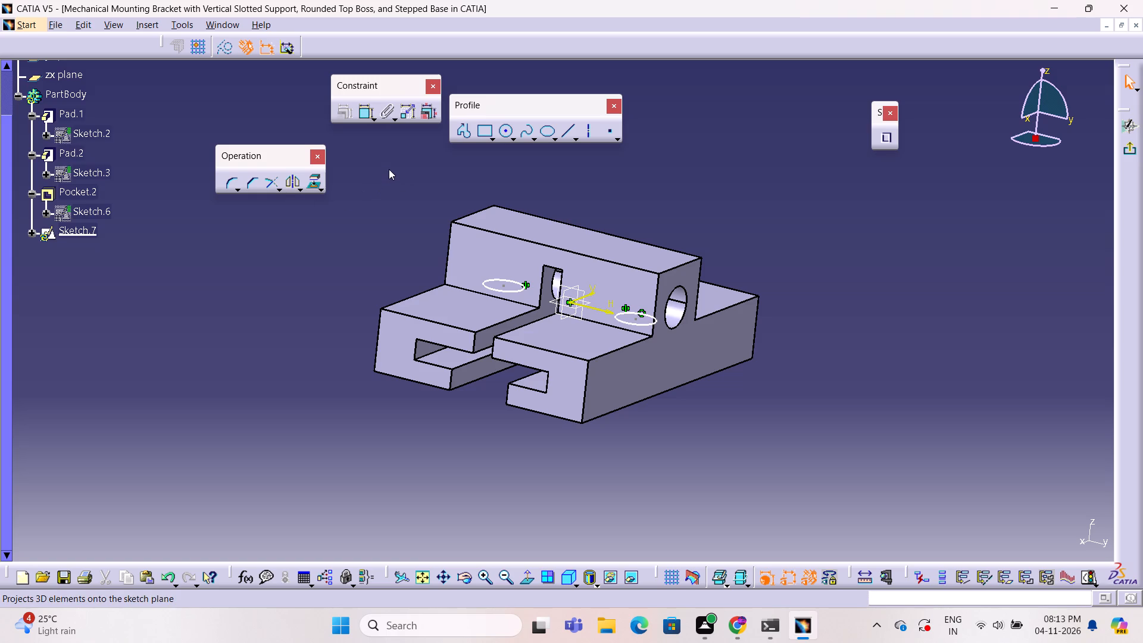
{"action": "scroll", "coordinate": [276, 218], "scroll_direction": "up", "scroll_amount": 1}
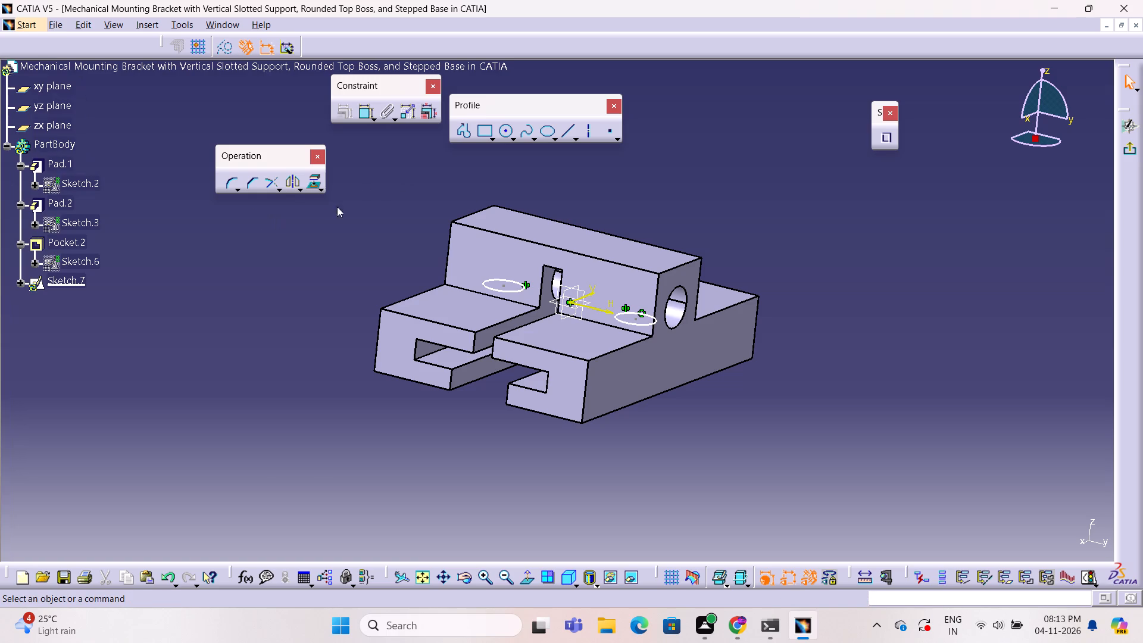
Exit the sketch and start a pocket from the two circles with the limit type Dimension and Mirrored extent enabled.
{"action": "left_click", "coordinate": [1133, 148]}
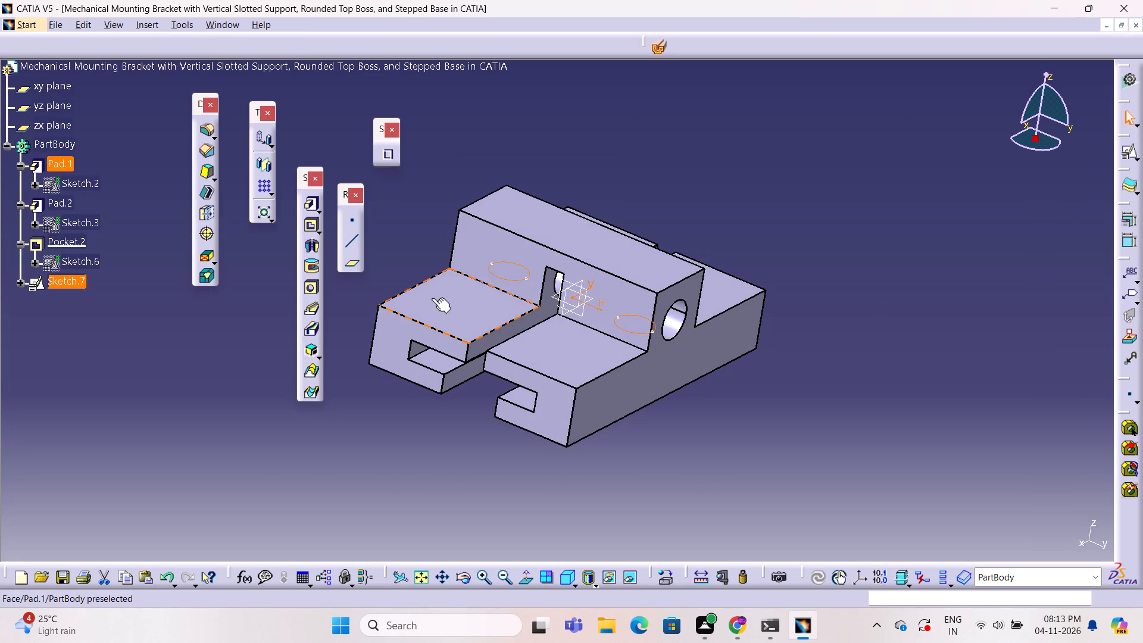
{"action": "left_click", "coordinate": [311, 230]}
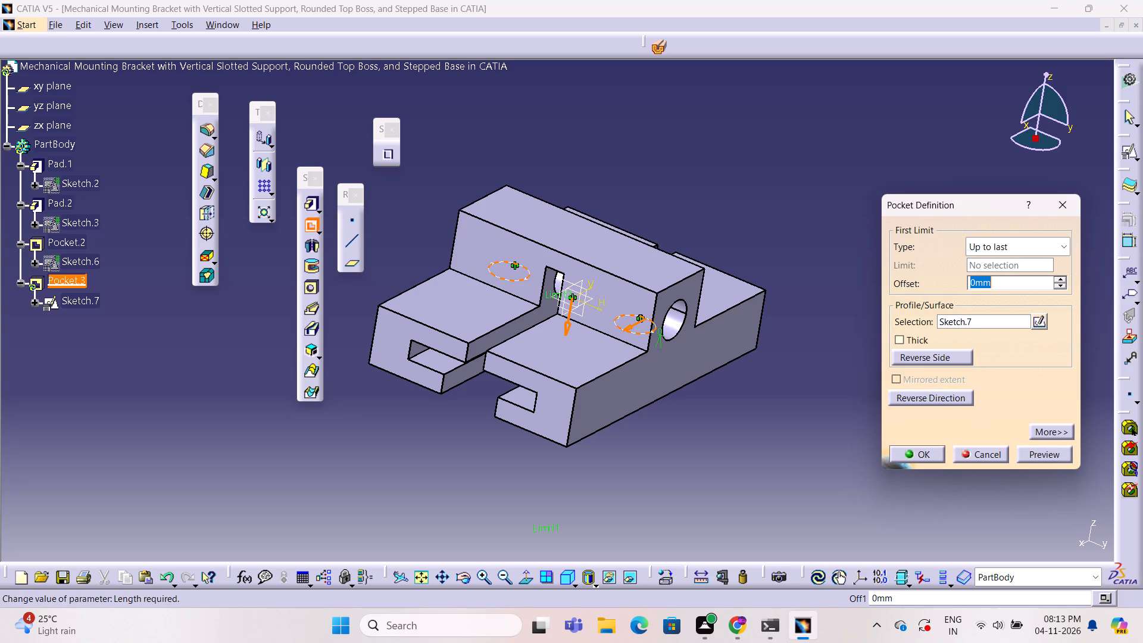
{"action": "left_click", "coordinate": [1064, 244]}
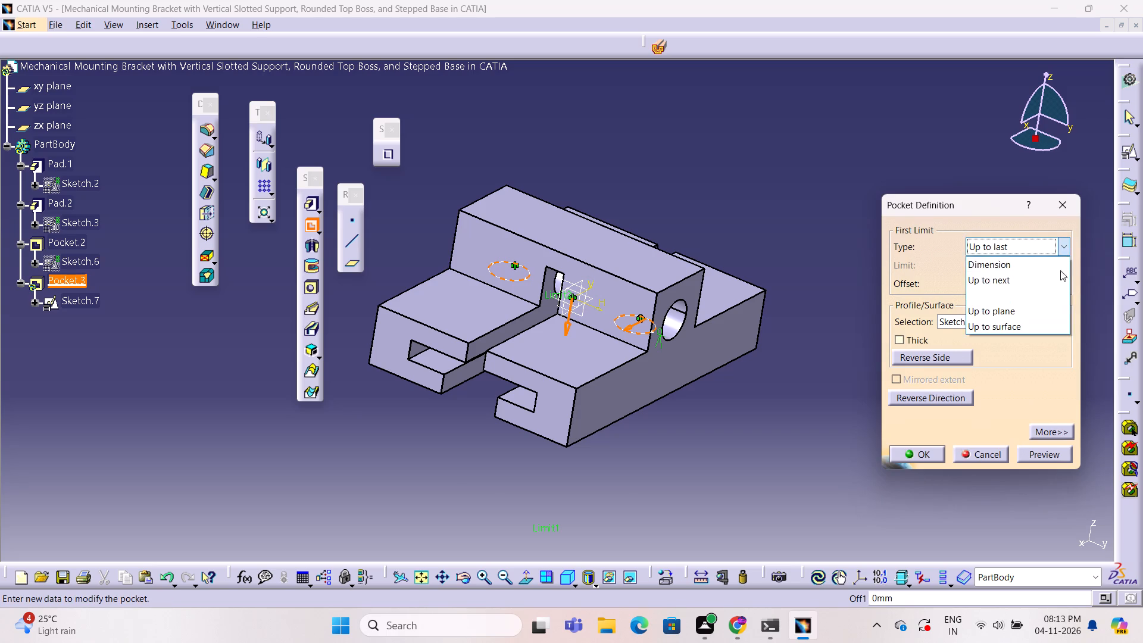
{"action": "left_click", "coordinate": [1058, 271]}
{"action": "left_click", "coordinate": [930, 377]}
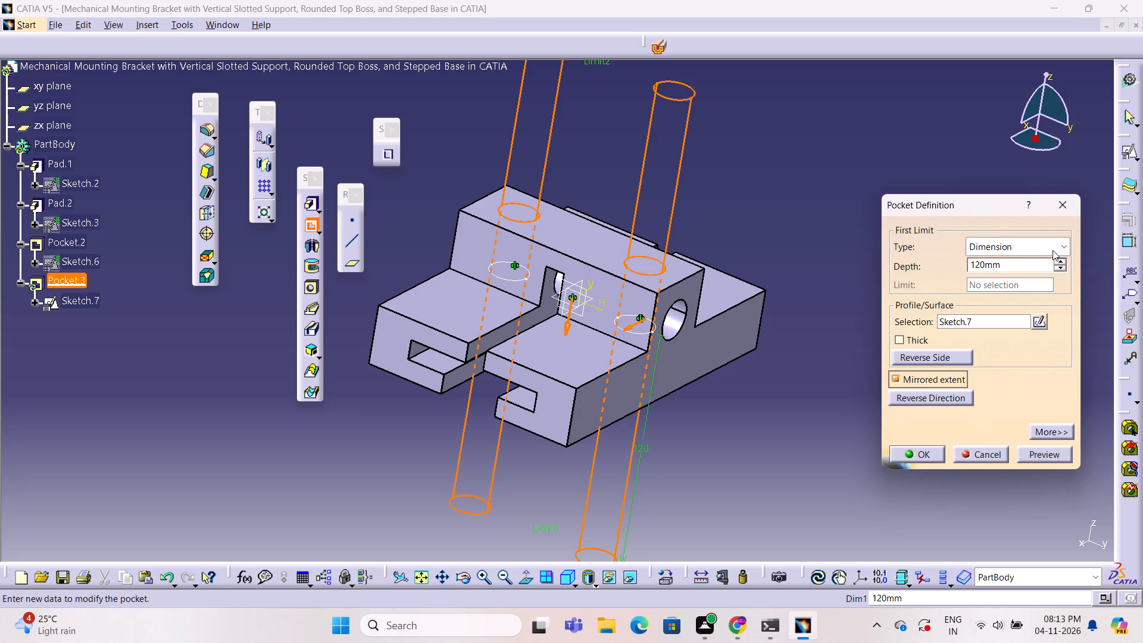
Set the two-circle pocket's first limit to Up to last, preview the cut from below and the sides, and finish the pocket.
{"action": "left_click", "coordinate": [1062, 244]}
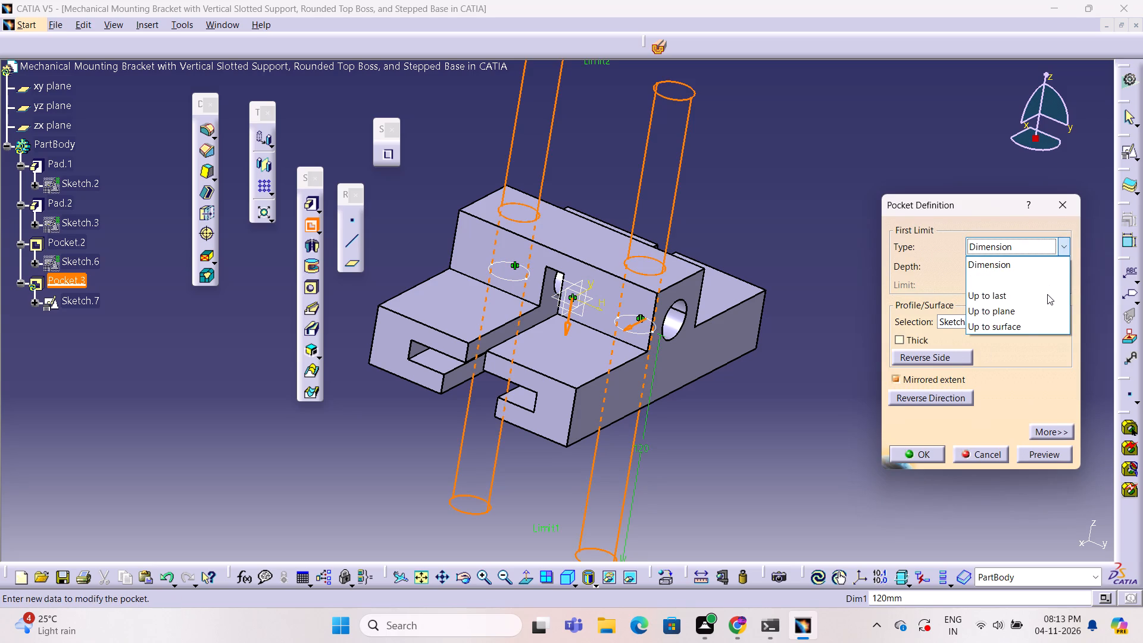
{"action": "left_click", "coordinate": [1047, 294]}
{"action": "right_click_drag", "start_coordinate": [775, 420], "coordinate": [663, 356]}
{"action": "middle_click_drag", "start_coordinate": [772, 420], "coordinate": [663, 356]}
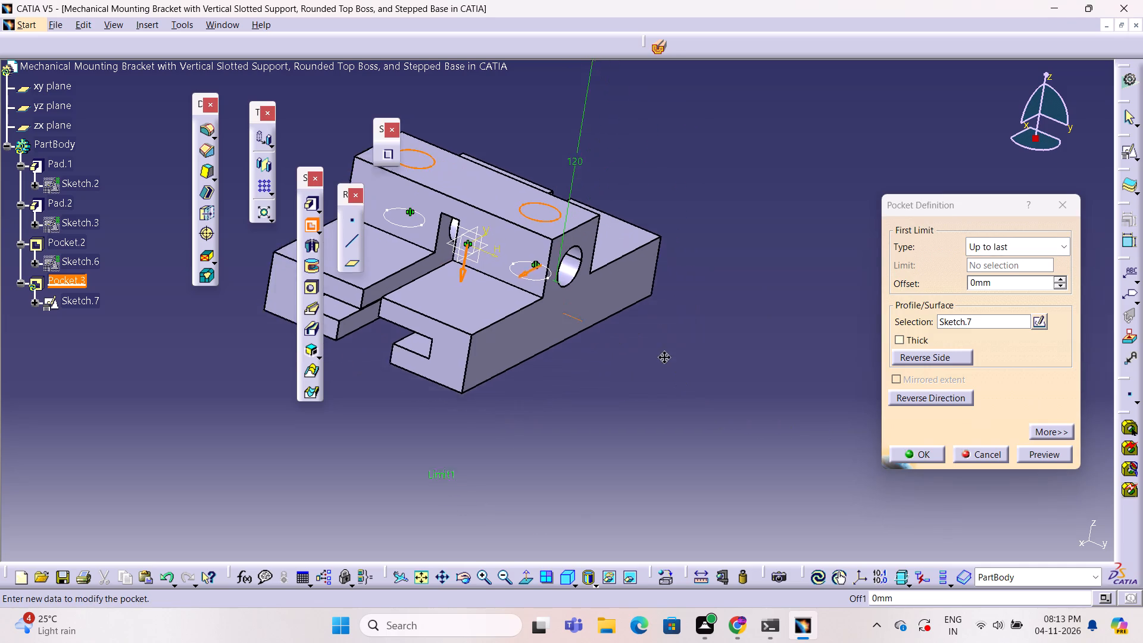
{"action": "middle_click_drag", "start_coordinate": [663, 356], "coordinate": [763, 323]}
{"action": "right_click_drag", "start_coordinate": [663, 356], "coordinate": [763, 323]}
{"action": "middle_click_drag", "start_coordinate": [763, 323], "coordinate": [708, 251]}
{"action": "right_click_drag", "start_coordinate": [763, 327], "coordinate": [708, 251]}
{"action": "left_click", "coordinate": [1050, 455]}
{"action": "middle_click_drag", "start_coordinate": [677, 395], "coordinate": [670, 395]}
{"action": "right_click_drag", "start_coordinate": [677, 395], "coordinate": [555, 215]}
{"action": "middle_click_drag", "start_coordinate": [595, 383], "coordinate": [555, 215]}
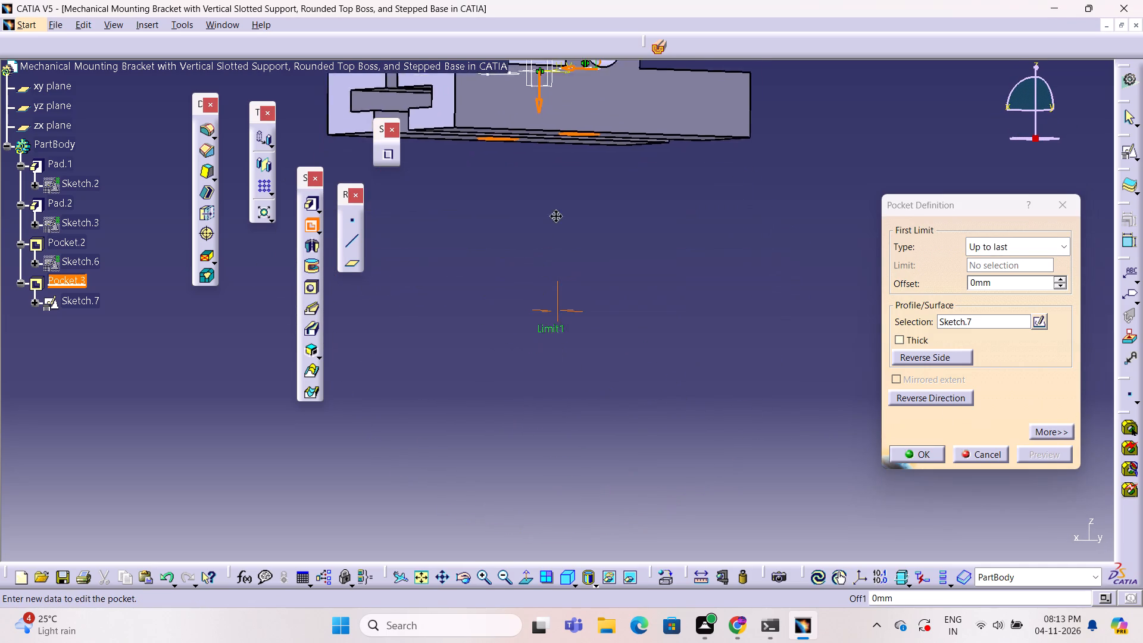
{"action": "middle_click_drag", "start_coordinate": [555, 215], "coordinate": [579, 236]}
{"action": "right_click_drag", "start_coordinate": [555, 215], "coordinate": [591, 362]}
{"action": "middle_click_drag", "start_coordinate": [585, 327], "coordinate": [591, 362]}
{"action": "middle_click", "coordinate": [594, 364]}
{"action": "middle_click_drag", "start_coordinate": [594, 366], "coordinate": [508, 331]}
{"action": "right_click_drag", "start_coordinate": [592, 377], "coordinate": [508, 331]}
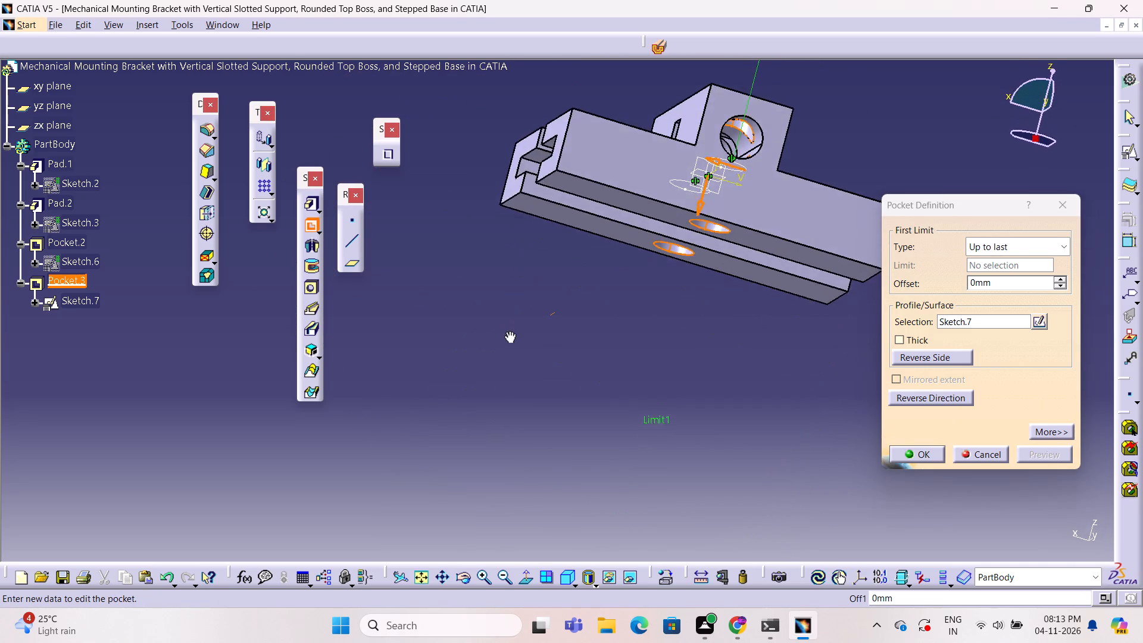
{"action": "middle_click_drag", "start_coordinate": [508, 331], "coordinate": [521, 391]}
{"action": "right_click_drag", "start_coordinate": [508, 331], "coordinate": [521, 391]}
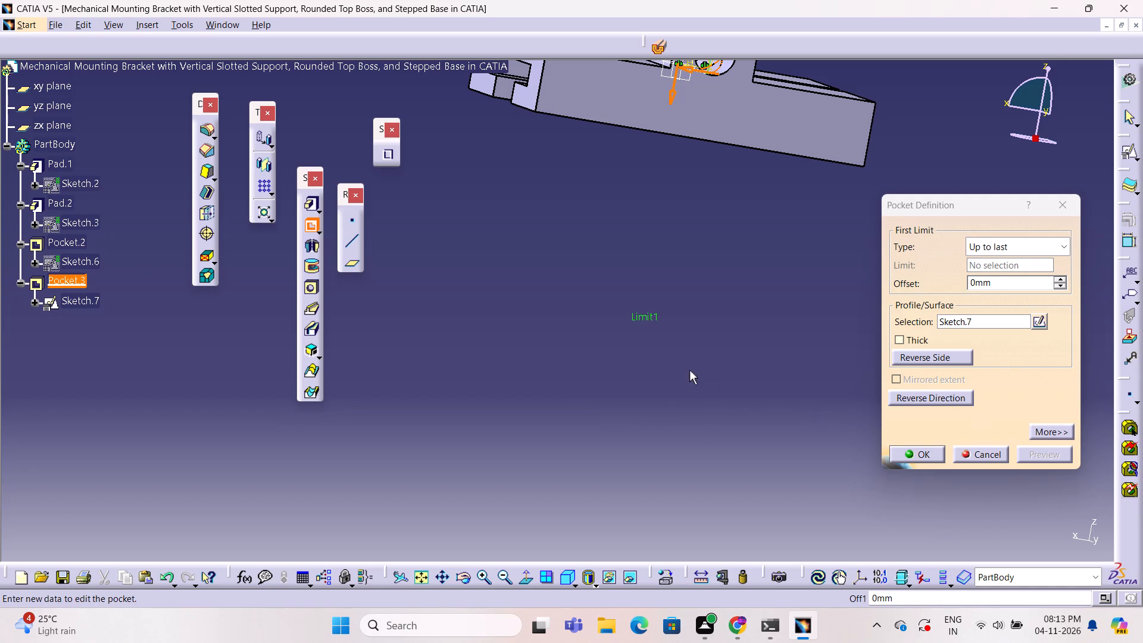
{"action": "left_click", "coordinate": [905, 450]}
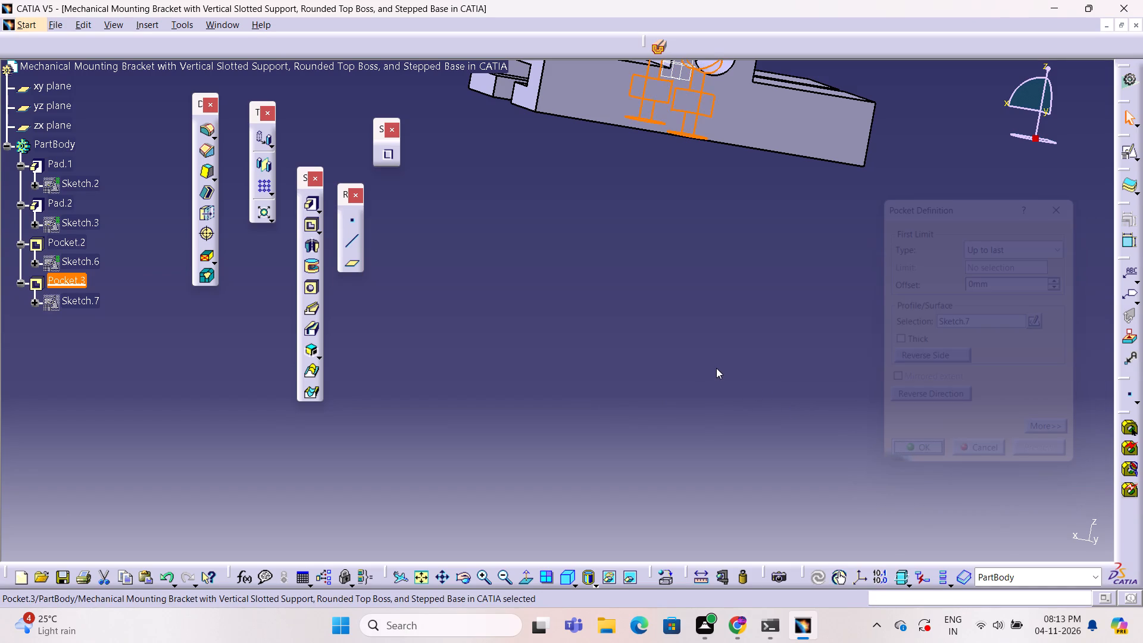
Examine the bracket from several angles, checking the two vertical holes through the cross block and base.
{"action": "middle_click_drag", "start_coordinate": [696, 329], "coordinate": [691, 366], "text": "ctrl"}
{"action": "right_click_drag", "start_coordinate": [663, 334], "coordinate": [661, 344], "text": "ctrl"}
{"action": "middle_click_drag", "start_coordinate": [663, 335], "coordinate": [661, 344], "text": "ctrl"}
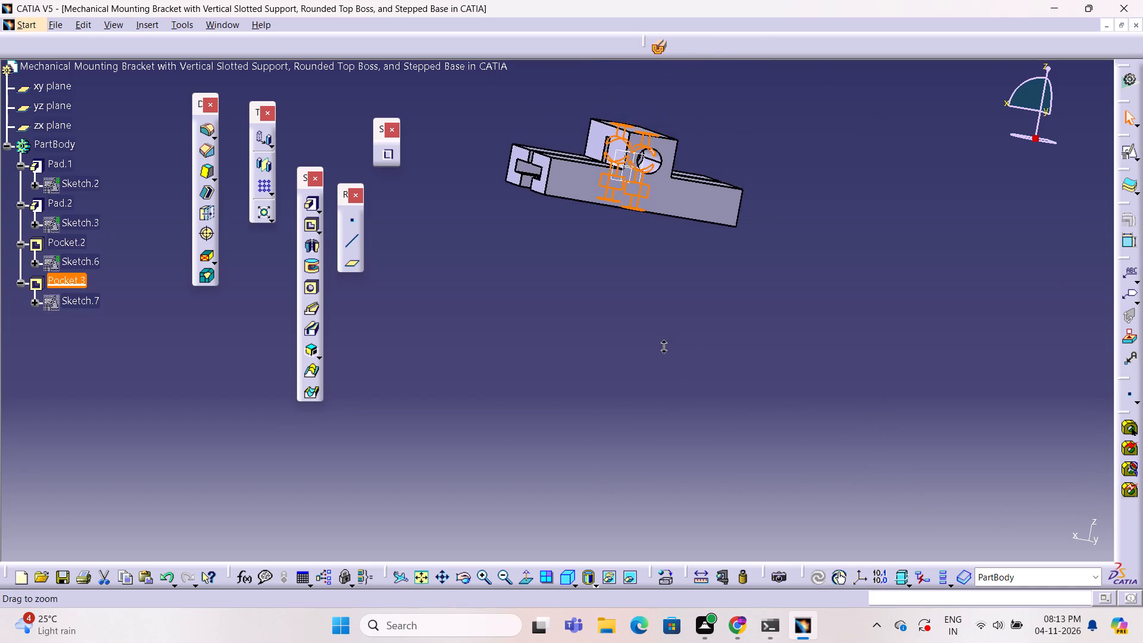
{"action": "middle_click_drag", "start_coordinate": [661, 344], "coordinate": [624, 358], "text": "ctrl"}
{"action": "right_click_drag", "start_coordinate": [661, 344], "coordinate": [613, 323], "text": "ctrl"}
{"action": "middle_click_drag", "start_coordinate": [616, 358], "coordinate": [585, 355], "text": "ctrl"}
{"action": "middle_click_drag", "start_coordinate": [585, 355], "coordinate": [619, 261], "text": "ctrl"}
{"action": "middle_click", "coordinate": [619, 261], "text": "ctrl"}
{"action": "middle_click_drag", "start_coordinate": [619, 261], "coordinate": [613, 323], "text": "ctrl"}
{"action": "middle_click_drag", "start_coordinate": [636, 277], "coordinate": [642, 283], "text": "ctrl"}
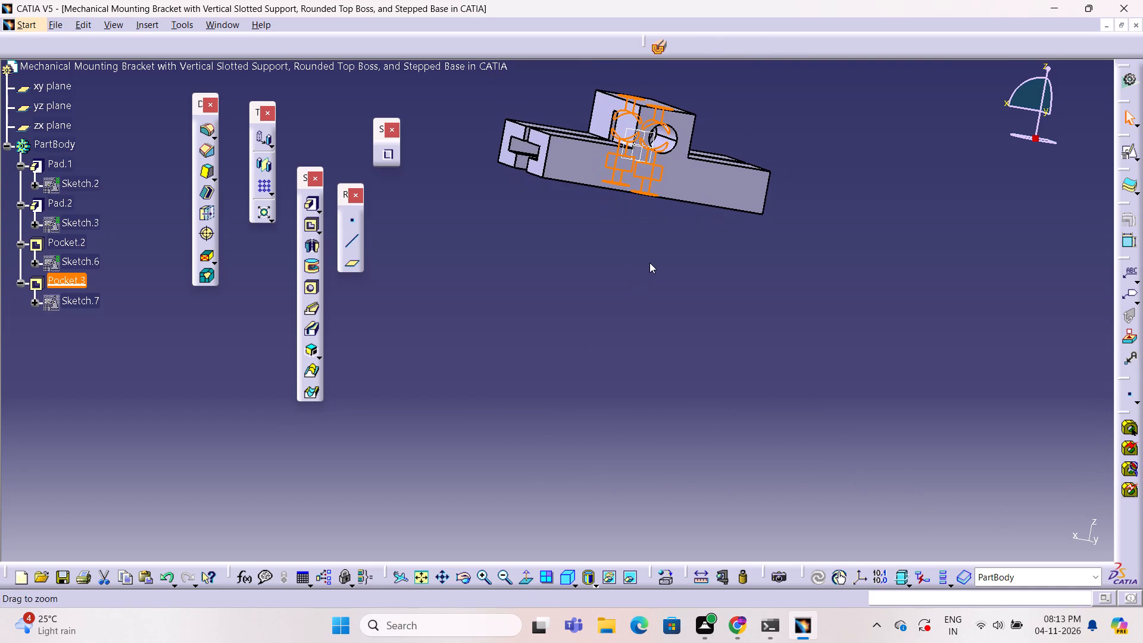
{"action": "middle_click_drag", "start_coordinate": [650, 263], "coordinate": [531, 267], "text": "ctrl"}
{"action": "right_click_drag", "start_coordinate": [651, 264], "coordinate": [618, 286], "text": "ctrl"}
{"action": "middle_click_drag", "start_coordinate": [533, 264], "coordinate": [618, 286], "text": "ctrl"}
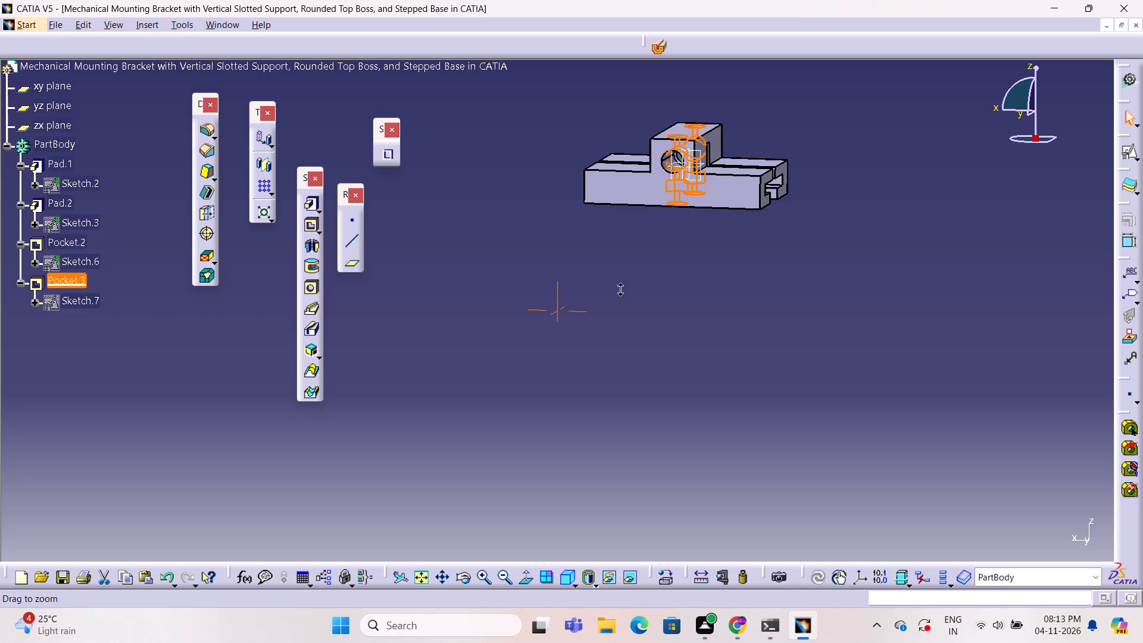
{"action": "middle_click_drag", "start_coordinate": [618, 286], "coordinate": [619, 286], "text": "ctrl"}
{"action": "right_click_drag", "start_coordinate": [618, 286], "coordinate": [619, 285], "text": "ctrl"}
{"action": "right_click", "coordinate": [616, 280]}
{"action": "middle_click", "coordinate": [494, 204], "text": "ctrl"}
{"action": "left_click", "coordinate": [494, 204], "text": "ctrl"}
{"action": "middle_click_drag", "start_coordinate": [494, 204], "coordinate": [595, 235], "text": "ctrl"}
{"action": "right_click_drag", "start_coordinate": [494, 204], "coordinate": [595, 235], "text": "ctrl"}
{"action": "middle_click", "coordinate": [595, 235], "text": "ctrl"}
{"action": "middle_click_drag", "start_coordinate": [674, 273], "coordinate": [677, 236], "text": "ctrl"}
{"action": "left_click", "coordinate": [680, 230], "text": "ctrl"}
{"action": "middle_click_drag", "start_coordinate": [688, 217], "coordinate": [680, 289]}
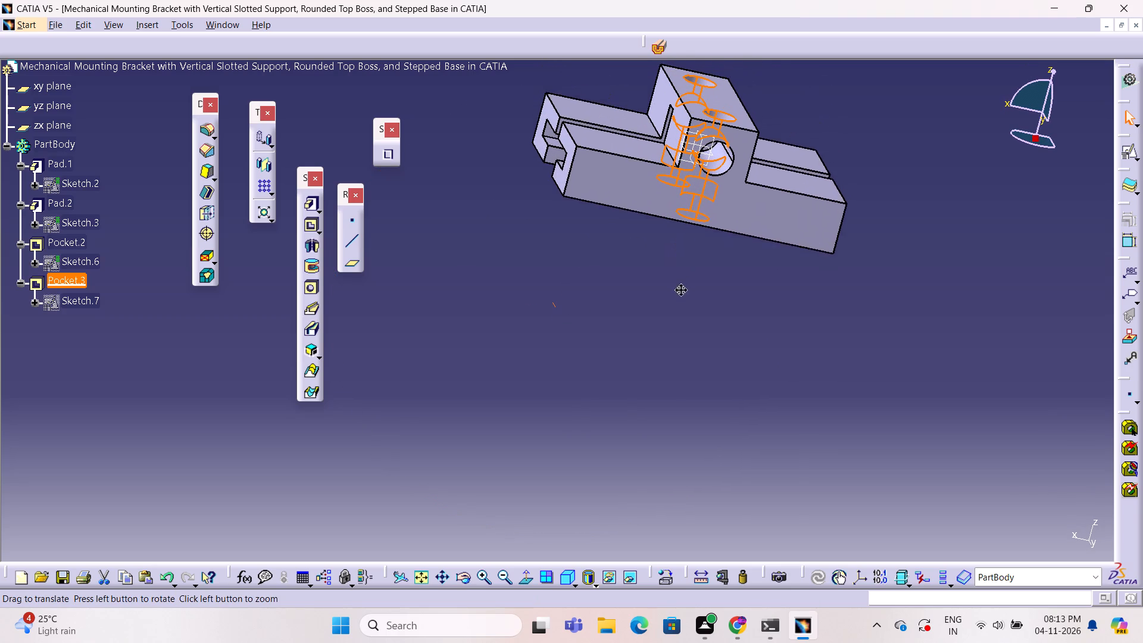
{"action": "middle_click_drag", "start_coordinate": [680, 289], "coordinate": [665, 346]}
{"action": "middle_click_drag", "start_coordinate": [666, 341], "coordinate": [690, 311], "text": "ctrl"}
{"action": "middle_click_drag", "start_coordinate": [686, 311], "coordinate": [686, 312], "text": "ctrl"}
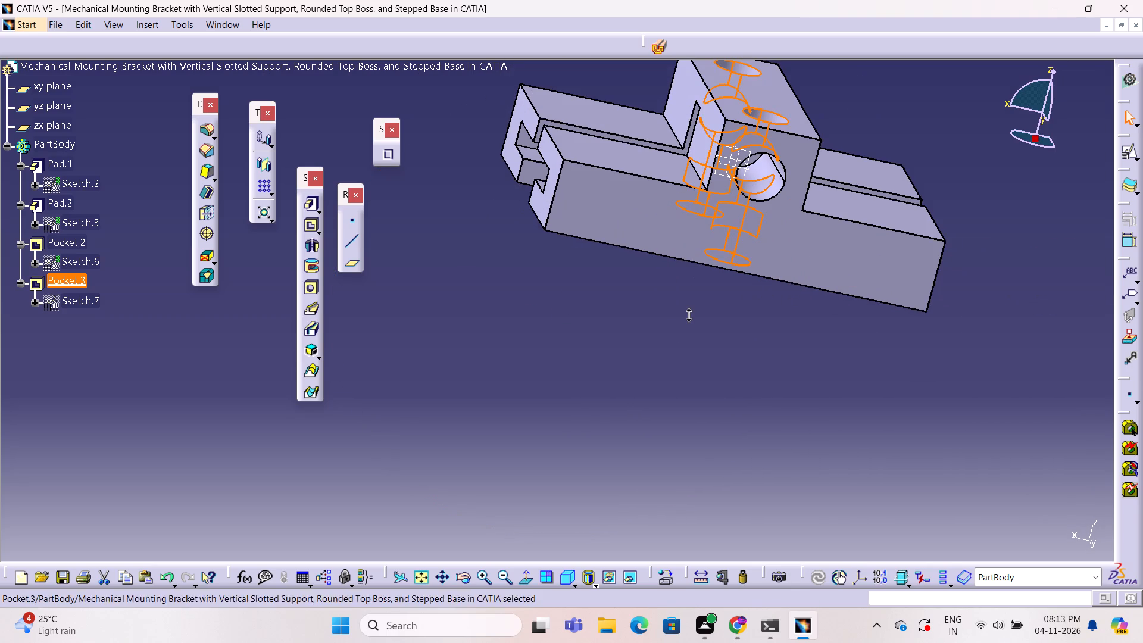
Examine the bracket from below, the ends and the front, checking the vertical holes, cross bore and base slots.
{"action": "middle_click_drag", "start_coordinate": [686, 312], "coordinate": [828, 350], "text": "ctrl"}
{"action": "right_click_drag", "start_coordinate": [686, 312], "coordinate": [828, 350], "text": "ctrl"}
{"action": "right_click", "coordinate": [828, 350], "text": "ctrl"}
{"action": "middle_click_drag", "start_coordinate": [520, 362], "coordinate": [792, 342]}
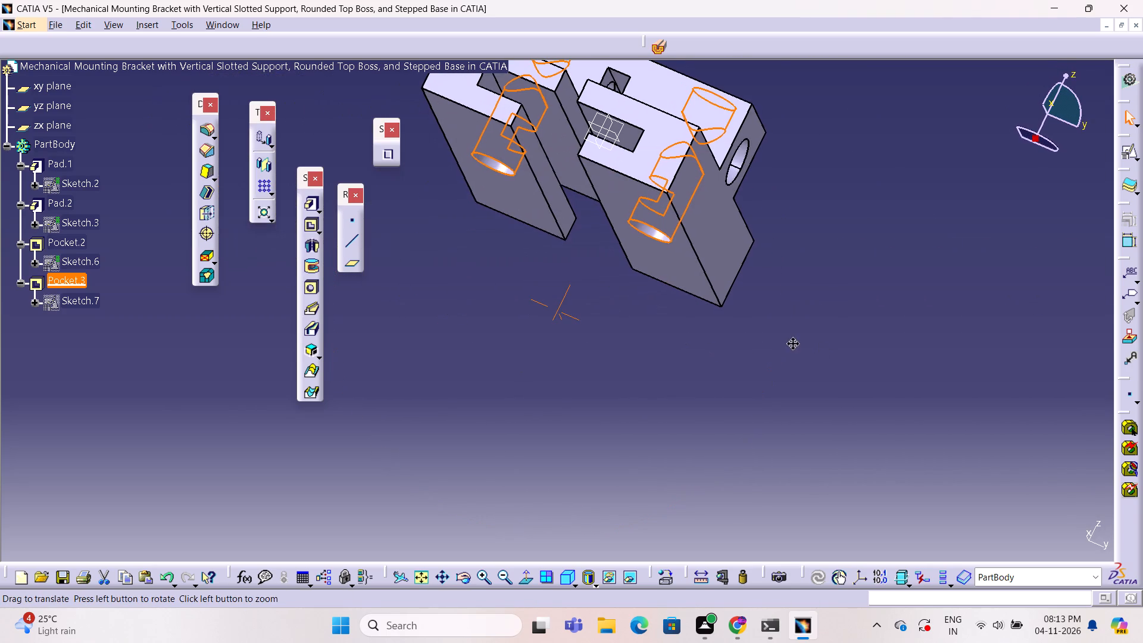
{"action": "middle_click_drag", "start_coordinate": [792, 342], "coordinate": [792, 342]}
{"action": "left_click", "coordinate": [523, 579], "text": "ctrl"}
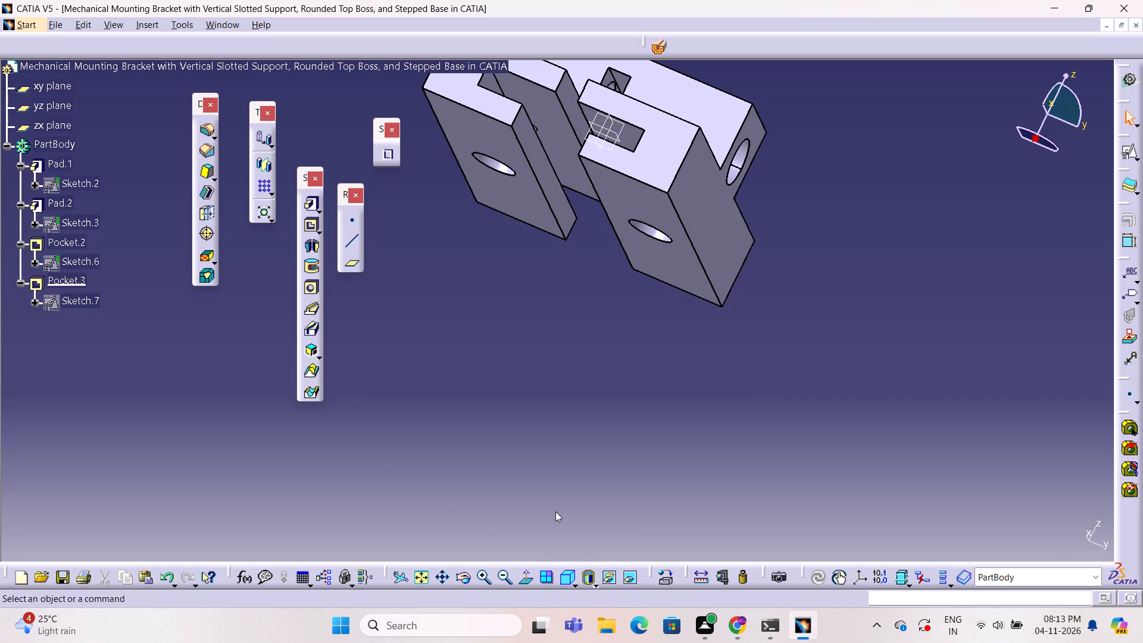
{"action": "middle_click_drag", "start_coordinate": [569, 446], "coordinate": [651, 452], "text": "ctrl"}
{"action": "right_click_drag", "start_coordinate": [573, 452], "coordinate": [651, 452], "text": "ctrl"}
{"action": "scroll", "coordinate": [585, 498], "scroll_direction": "down", "scroll_amount": 1, "text": "ctrl"}
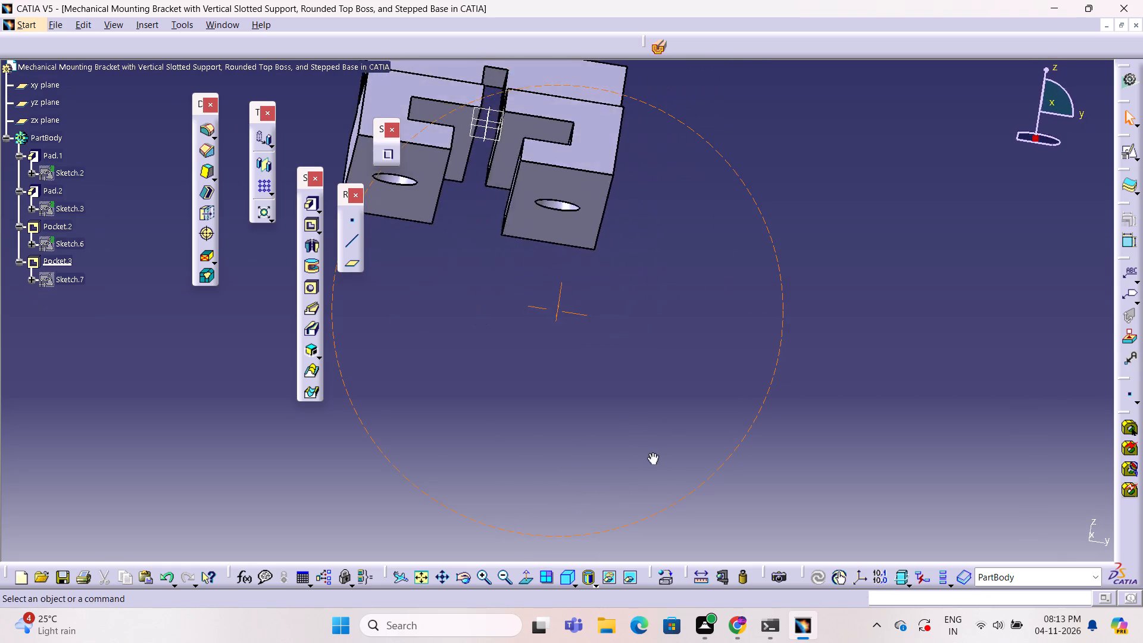
{"action": "middle_click_drag", "start_coordinate": [651, 452], "coordinate": [682, 476], "text": "ctrl"}
{"action": "right_click_drag", "start_coordinate": [651, 452], "coordinate": [682, 476], "text": "ctrl"}
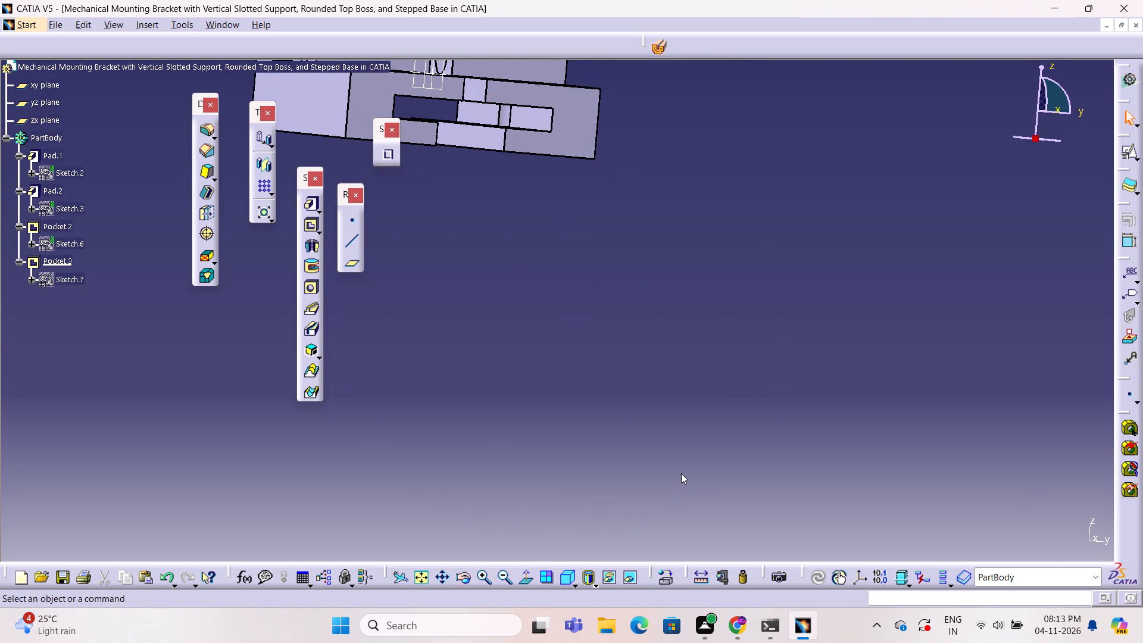
{"action": "middle_click_drag", "start_coordinate": [580, 338], "coordinate": [773, 502]}
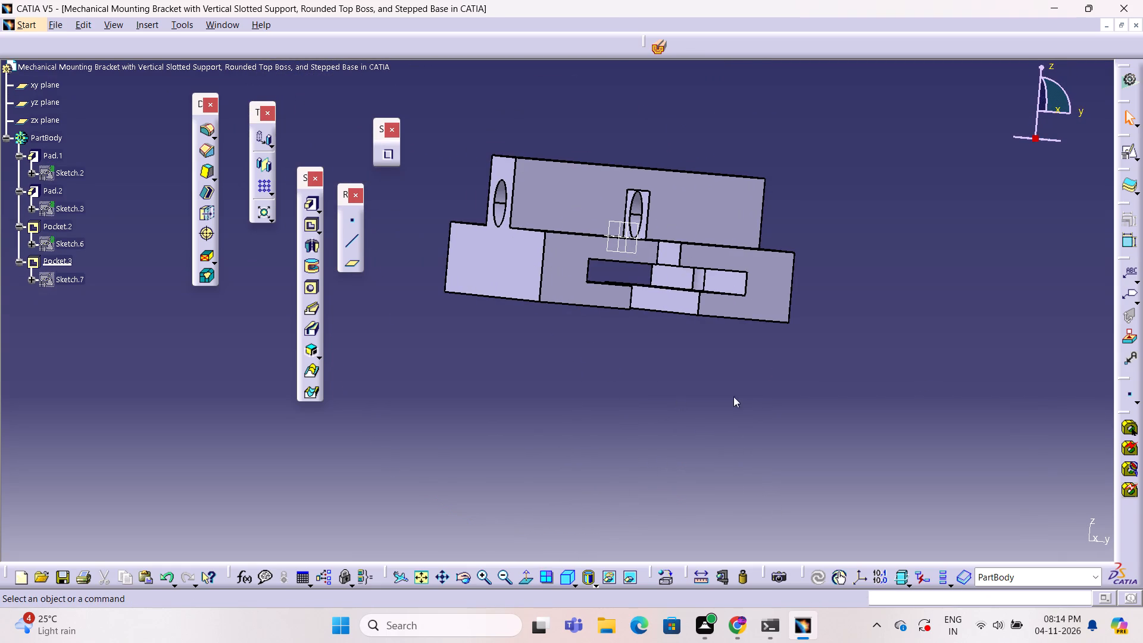
{"action": "middle_click_drag", "start_coordinate": [921, 378], "coordinate": [770, 385]}
{"action": "right_click_drag", "start_coordinate": [921, 378], "coordinate": [770, 385]}
{"action": "middle_click_drag", "start_coordinate": [900, 339], "coordinate": [883, 339]}
{"action": "right_click_drag", "start_coordinate": [901, 339], "coordinate": [883, 339]}
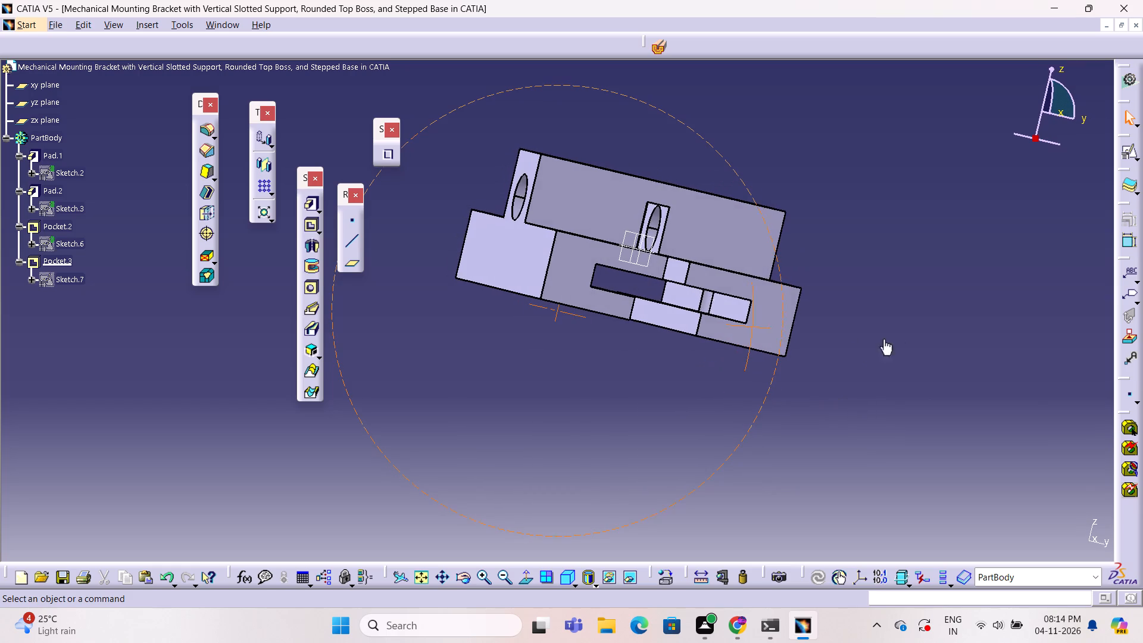
{"action": "middle_click_drag", "start_coordinate": [883, 339], "coordinate": [763, 328]}
{"action": "right_click_drag", "start_coordinate": [883, 339], "coordinate": [763, 328]}
{"action": "scroll", "coordinate": [763, 328], "scroll_direction": "down", "scroll_amount": 1}
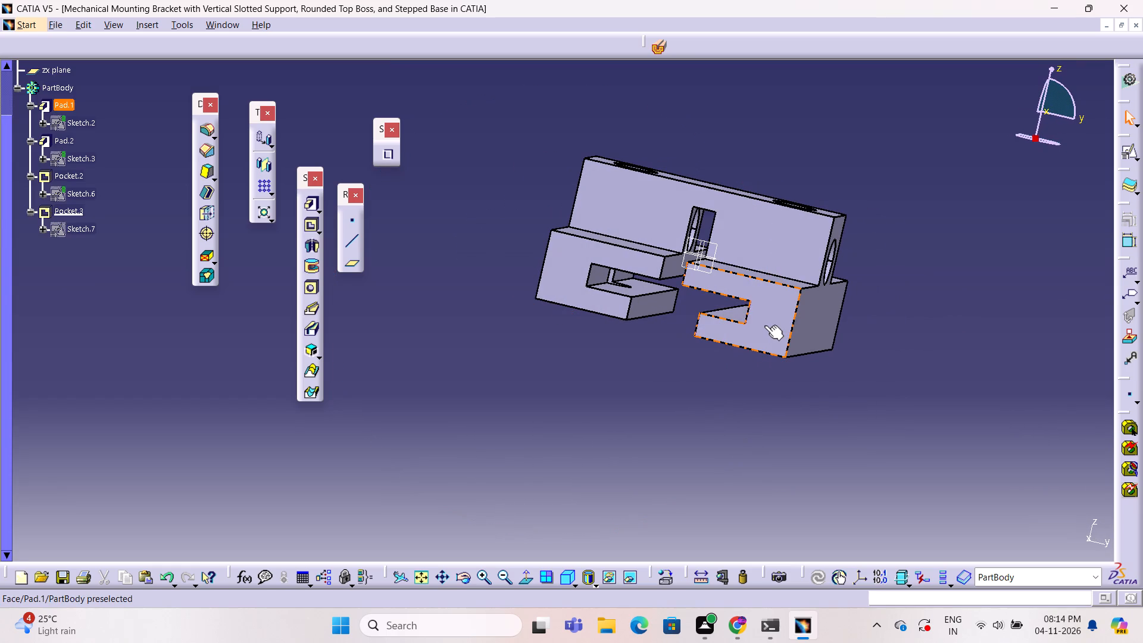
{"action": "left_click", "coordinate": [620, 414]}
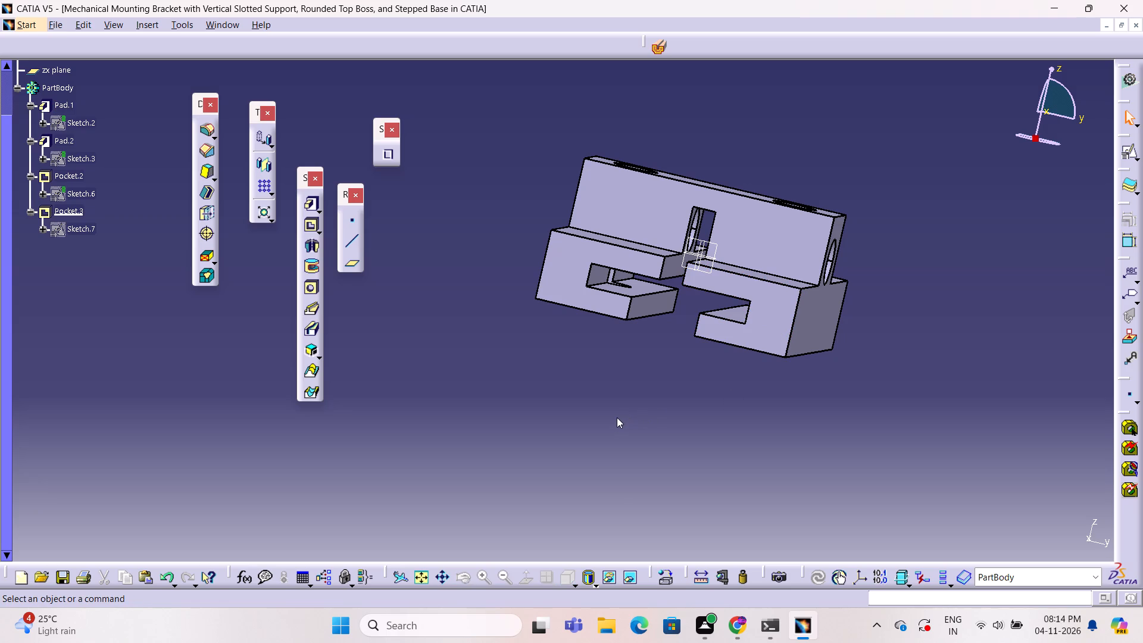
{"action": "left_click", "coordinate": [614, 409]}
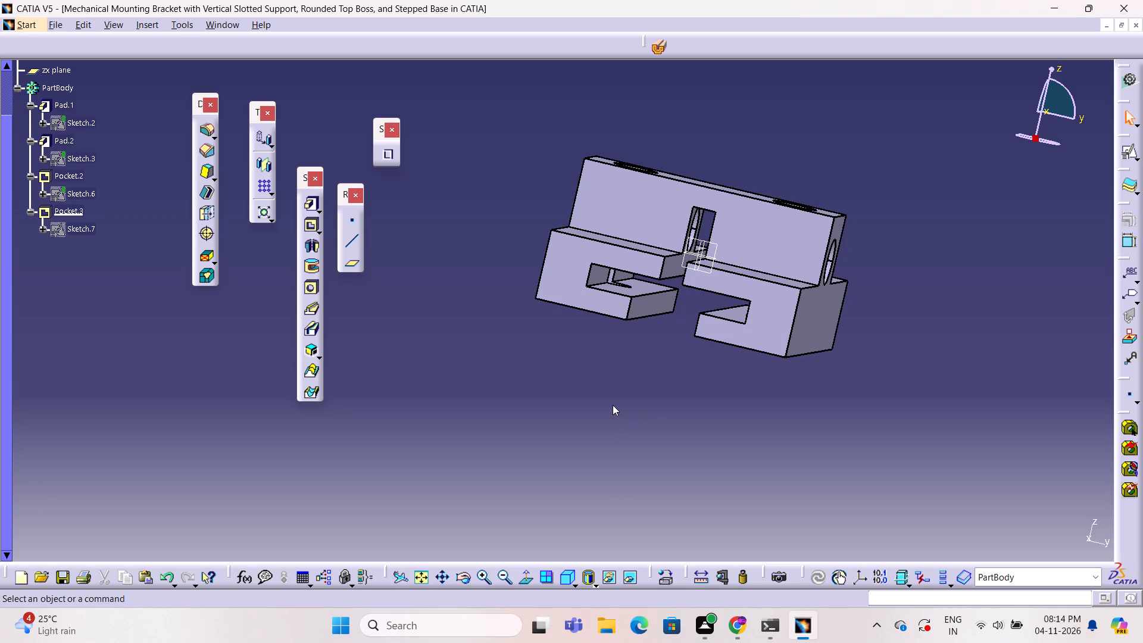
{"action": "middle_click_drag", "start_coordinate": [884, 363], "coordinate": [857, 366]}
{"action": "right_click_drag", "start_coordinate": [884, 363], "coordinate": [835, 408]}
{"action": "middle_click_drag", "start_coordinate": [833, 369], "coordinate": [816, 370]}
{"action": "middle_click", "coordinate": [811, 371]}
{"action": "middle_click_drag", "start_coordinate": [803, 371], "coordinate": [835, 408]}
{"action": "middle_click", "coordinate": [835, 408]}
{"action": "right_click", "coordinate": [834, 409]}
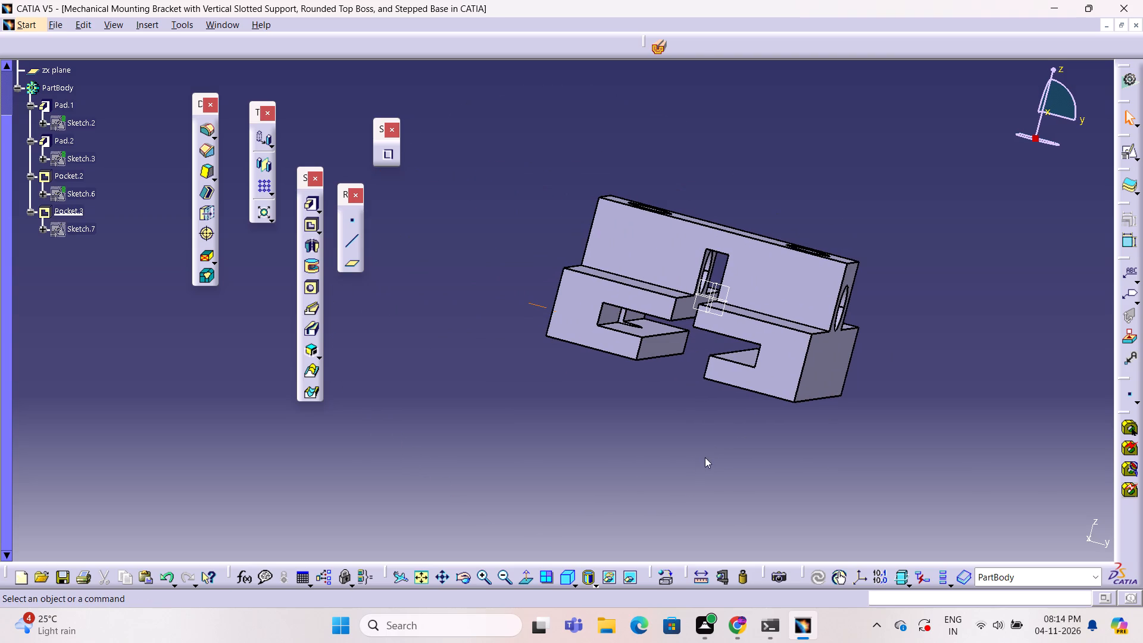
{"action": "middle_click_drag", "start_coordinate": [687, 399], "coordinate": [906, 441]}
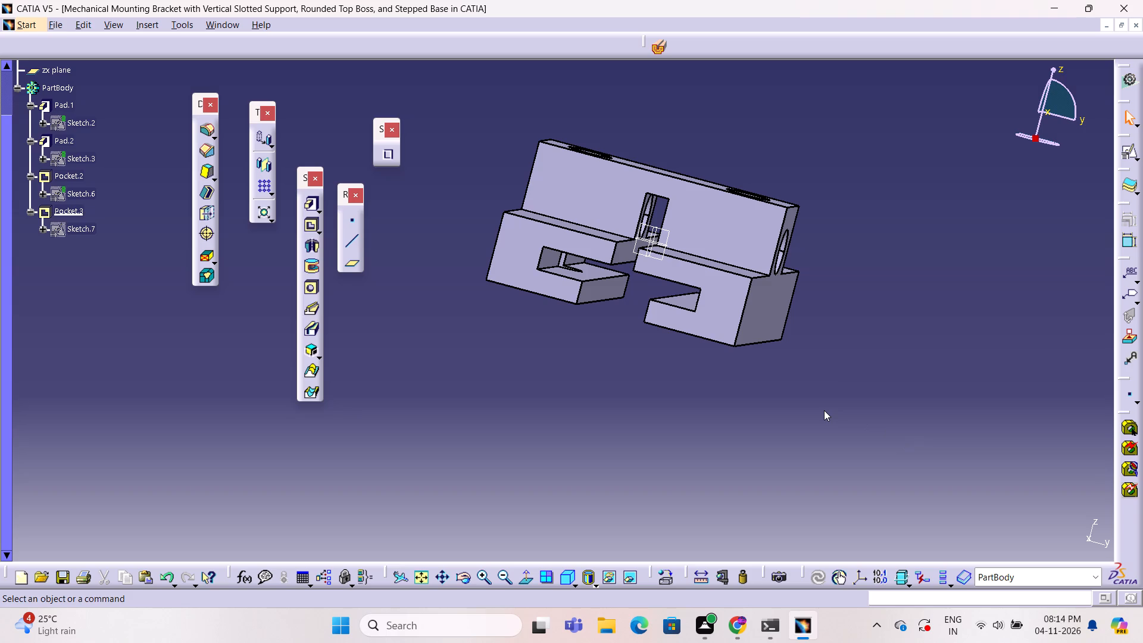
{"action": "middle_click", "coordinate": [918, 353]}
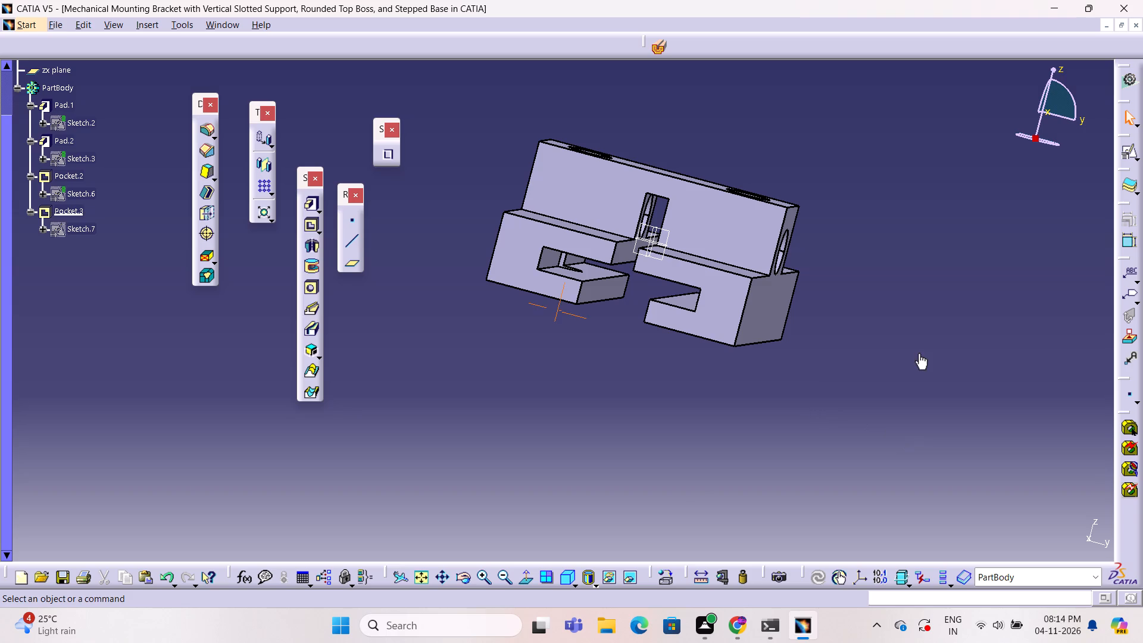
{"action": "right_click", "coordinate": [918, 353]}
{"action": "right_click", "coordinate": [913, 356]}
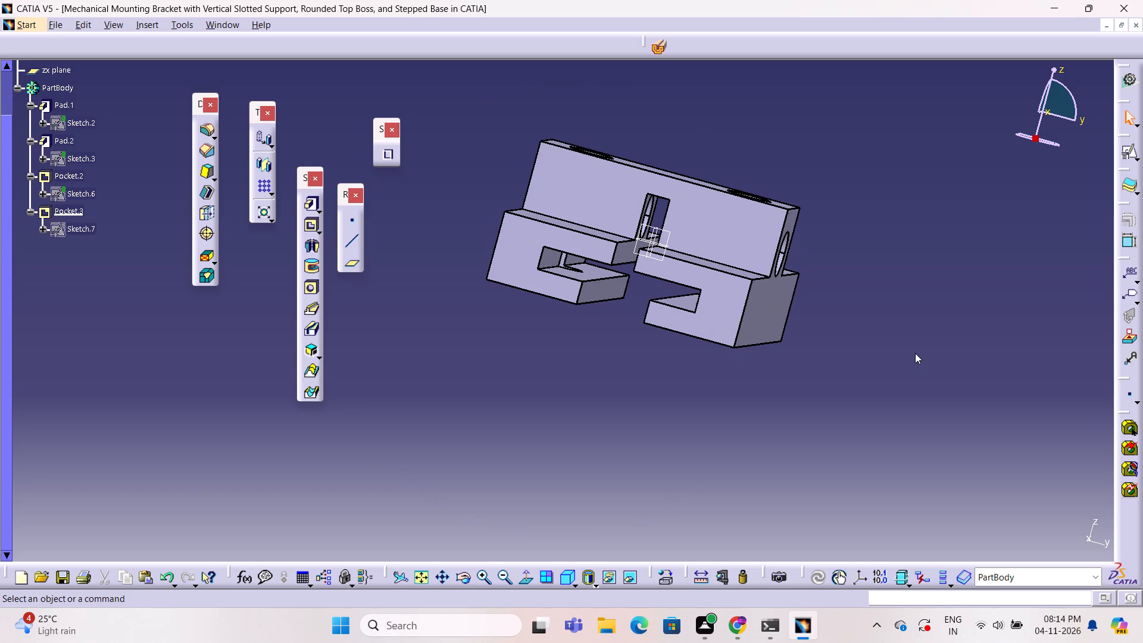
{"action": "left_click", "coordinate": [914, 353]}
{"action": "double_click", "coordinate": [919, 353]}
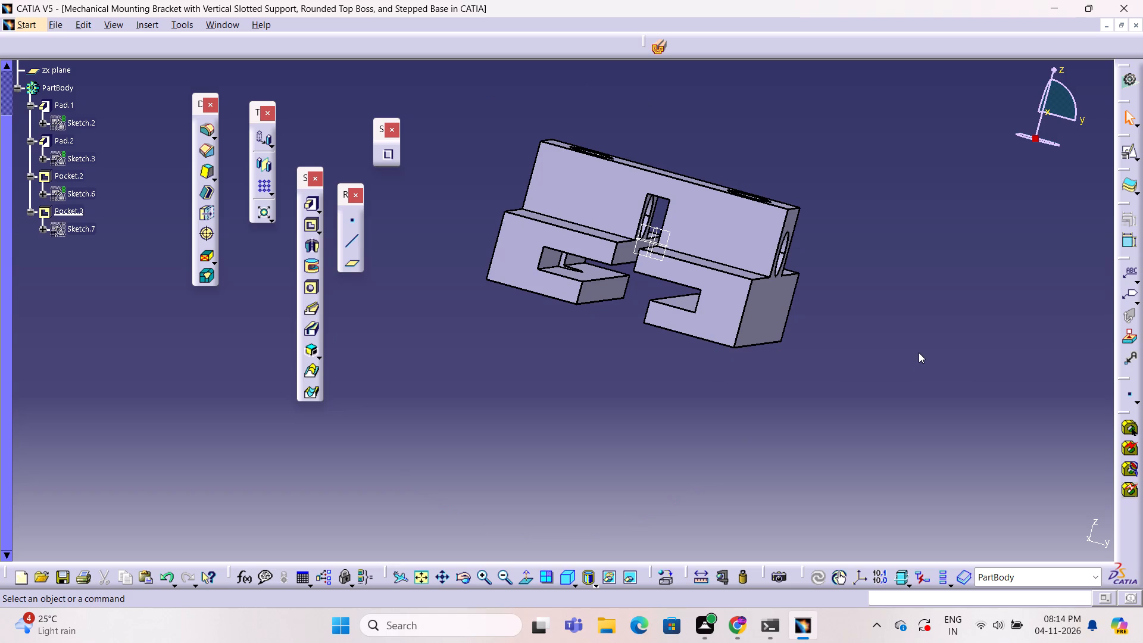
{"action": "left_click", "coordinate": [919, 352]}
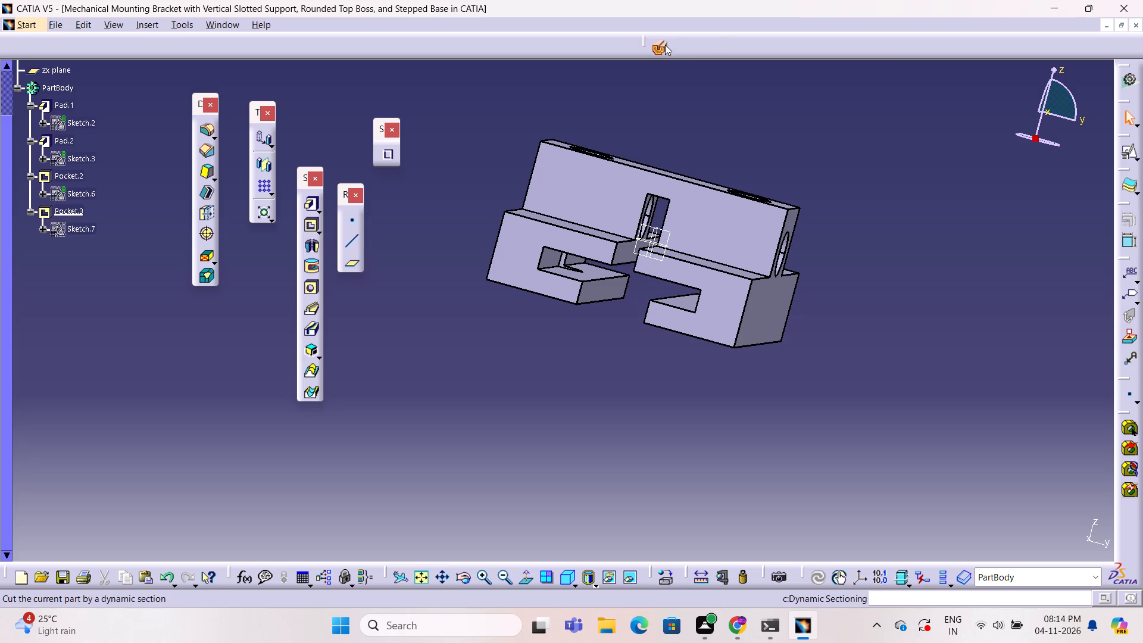
Cut the bracket with a dynamic section lengthwise through the cross block, inspect the hole intersections inside, and turn the section off.
{"action": "left_click", "coordinate": [665, 41]}
{"action": "middle_click", "coordinate": [630, 294]}
{"action": "right_click", "coordinate": [630, 294]}
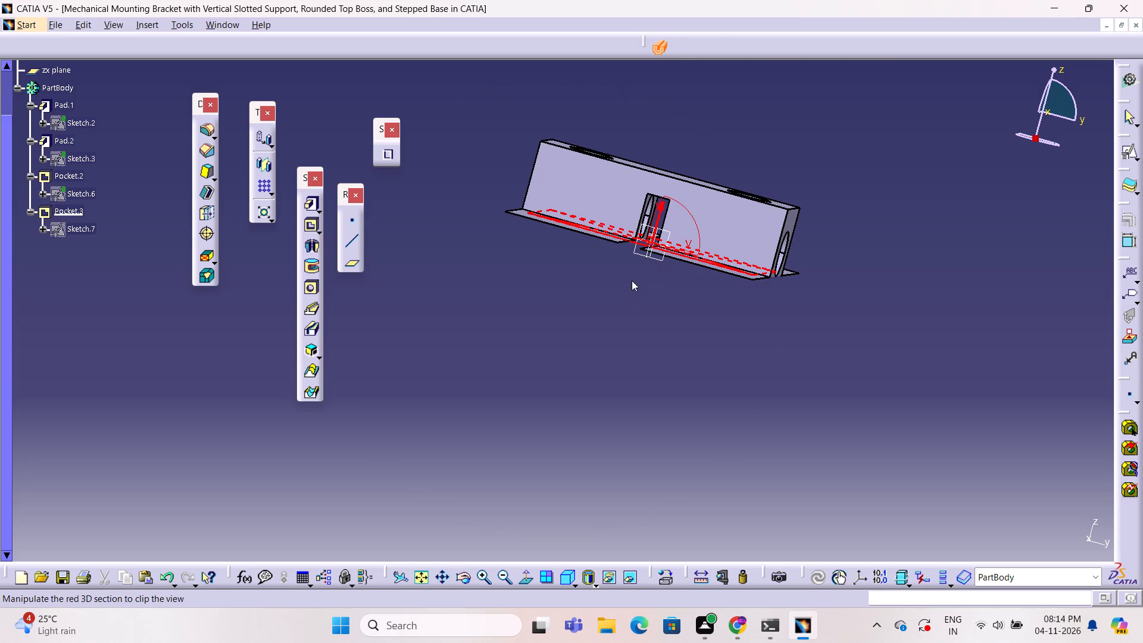
{"action": "left_click", "coordinate": [658, 229]}
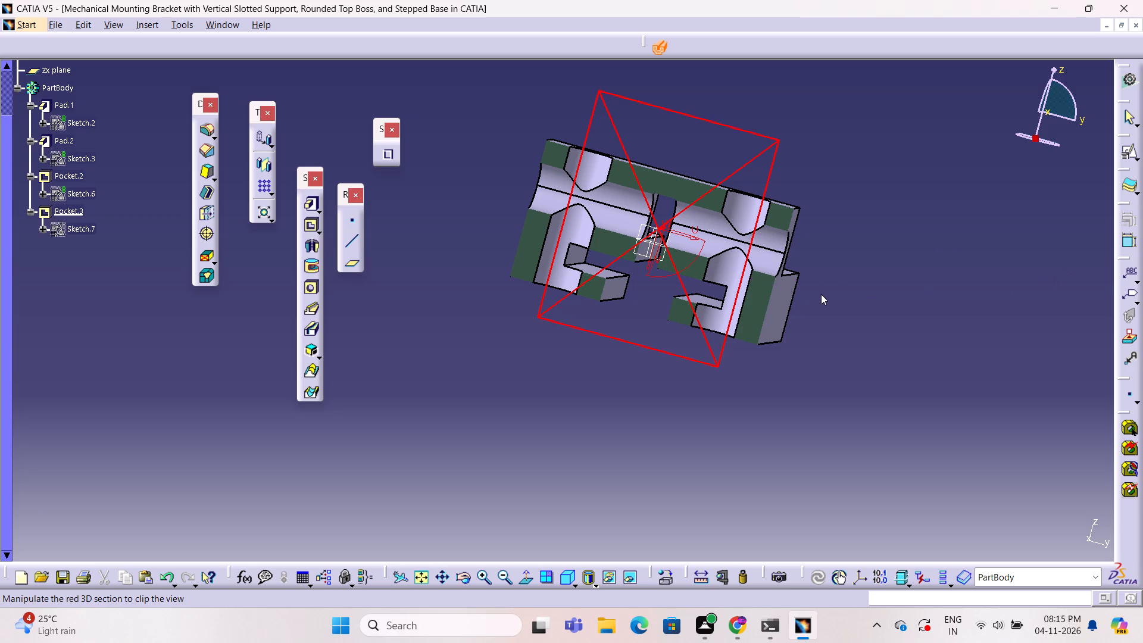
{"action": "left_click_drag", "start_coordinate": [873, 326], "coordinate": [875, 313]}
{"action": "scroll", "coordinate": [138, 226], "scroll_direction": "up", "scroll_amount": 1}
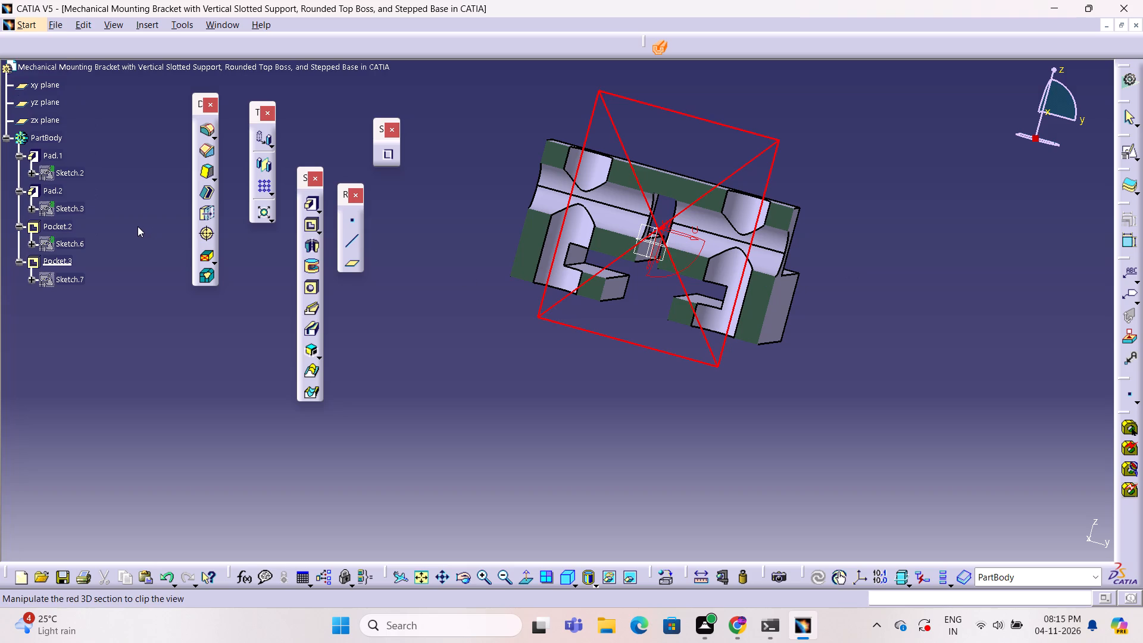
{"action": "scroll", "coordinate": [138, 226], "scroll_direction": "up", "scroll_amount": 2, "text": "ctrl"}
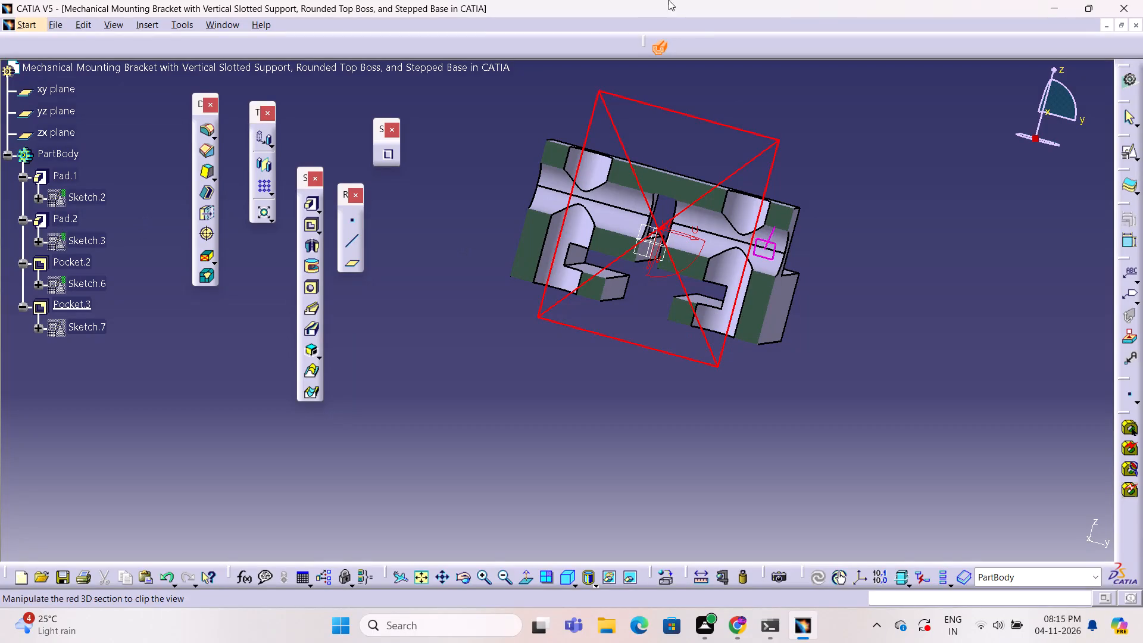
{"action": "left_click", "coordinate": [663, 51]}
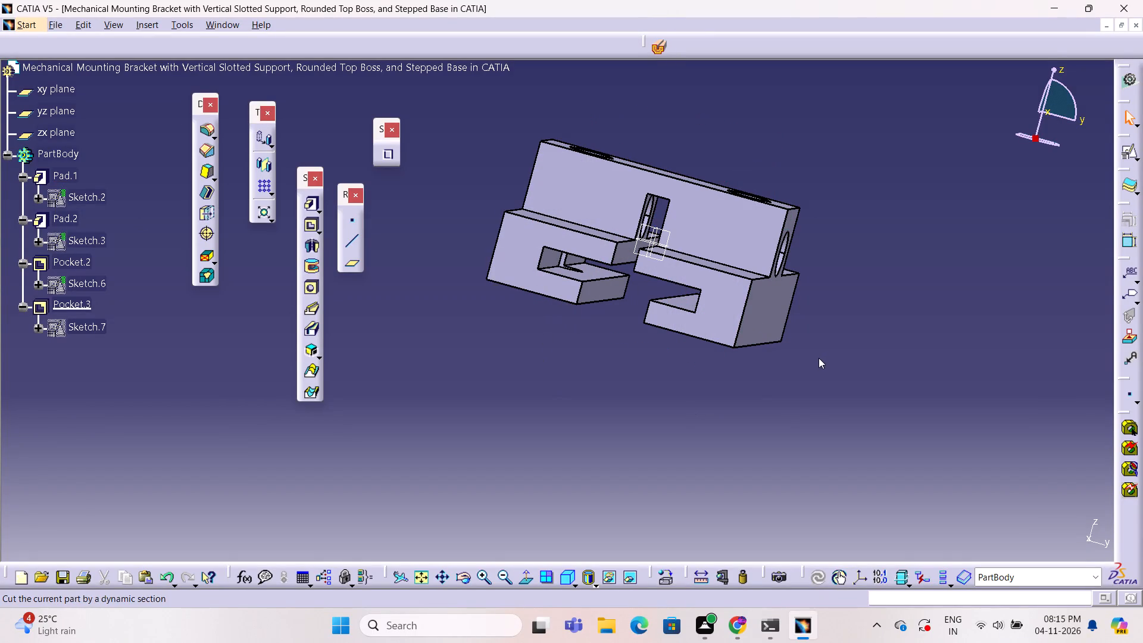
{"action": "left_click", "coordinate": [811, 351]}
Start a positioned sketch on the stepped base's slotted end face and draw a small circle centred at about H -46 mm, V -12 mm.
{"action": "left_click", "coordinate": [711, 319]}
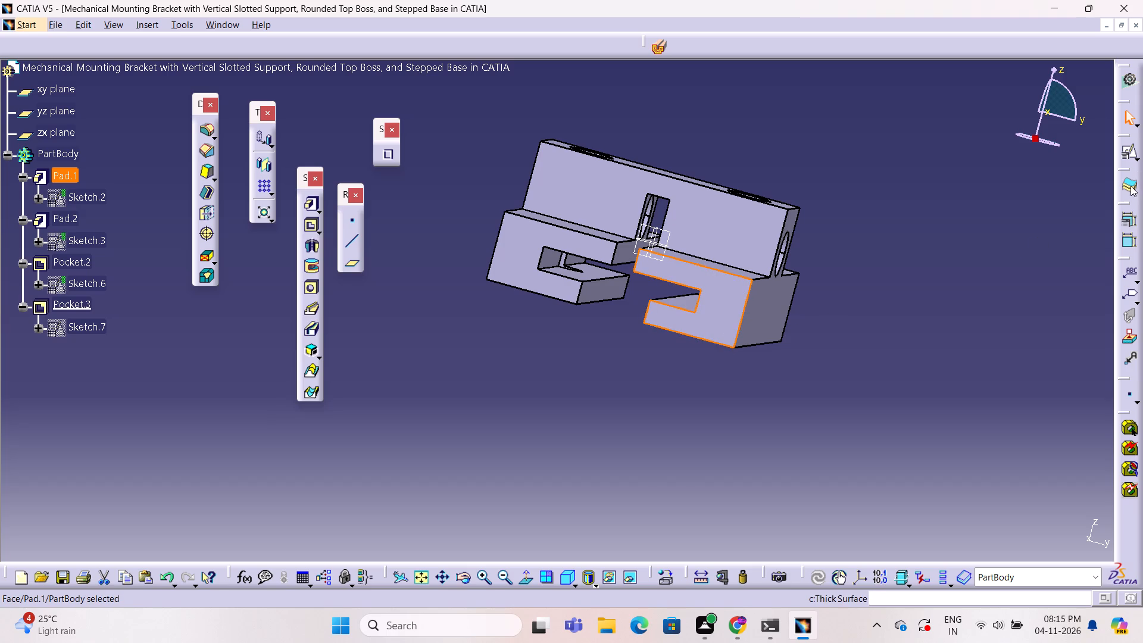
{"action": "left_click", "coordinate": [1126, 157]}
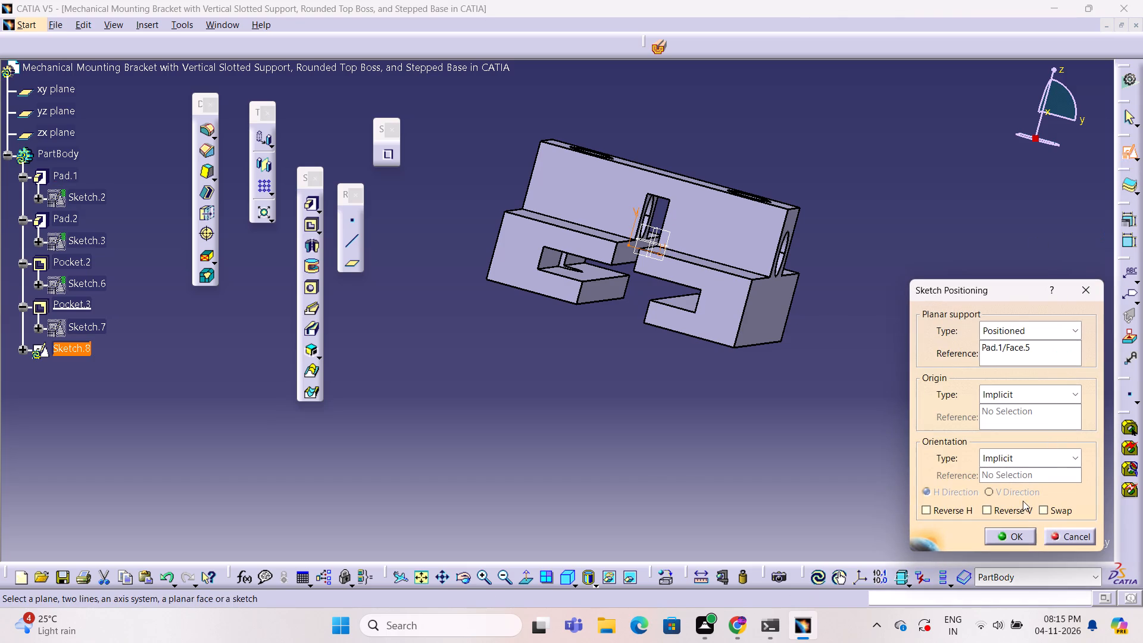
{"action": "left_click", "coordinate": [1019, 535]}
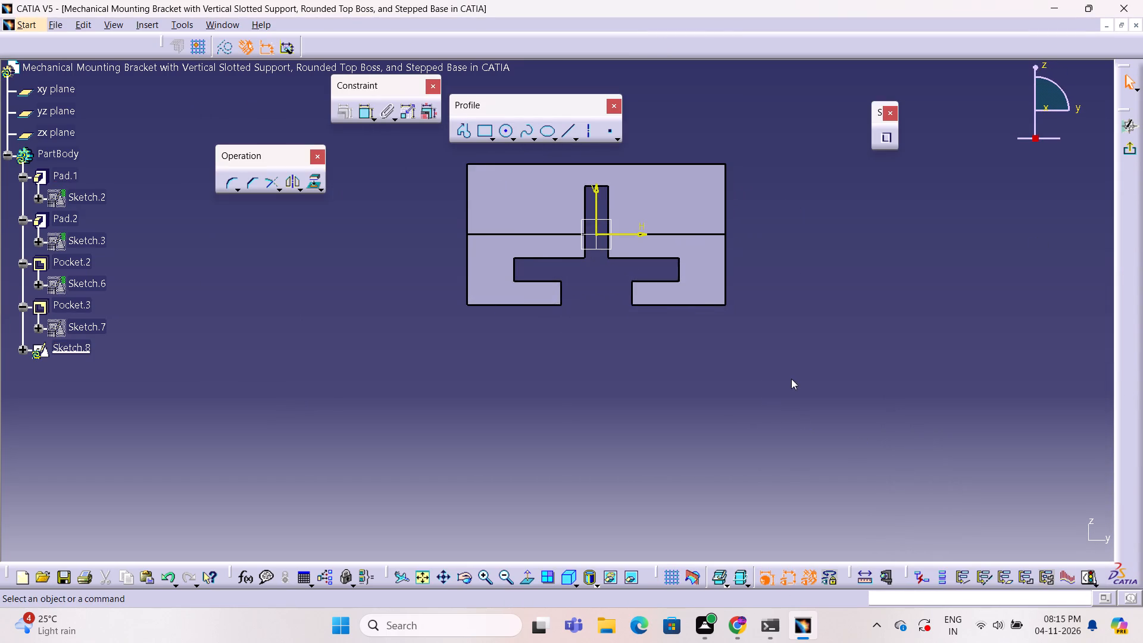
{"action": "left_click", "coordinate": [499, 132]}
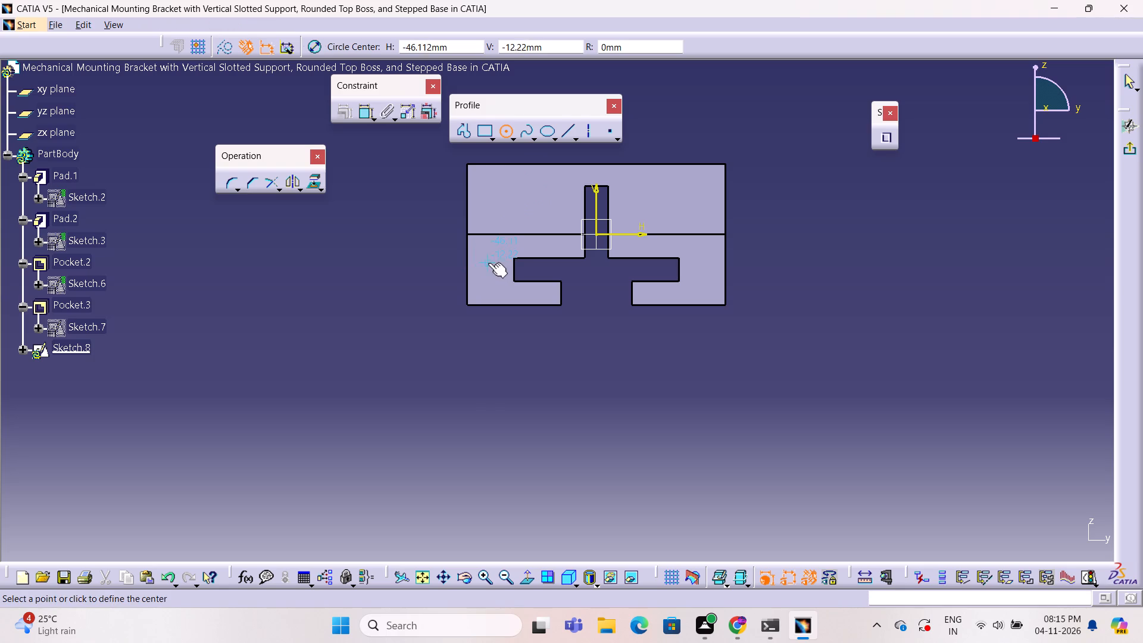
{"action": "left_click", "coordinate": [488, 263]}
{"action": "left_click", "coordinate": [498, 271]}
{"action": "left_click", "coordinate": [866, 269]}
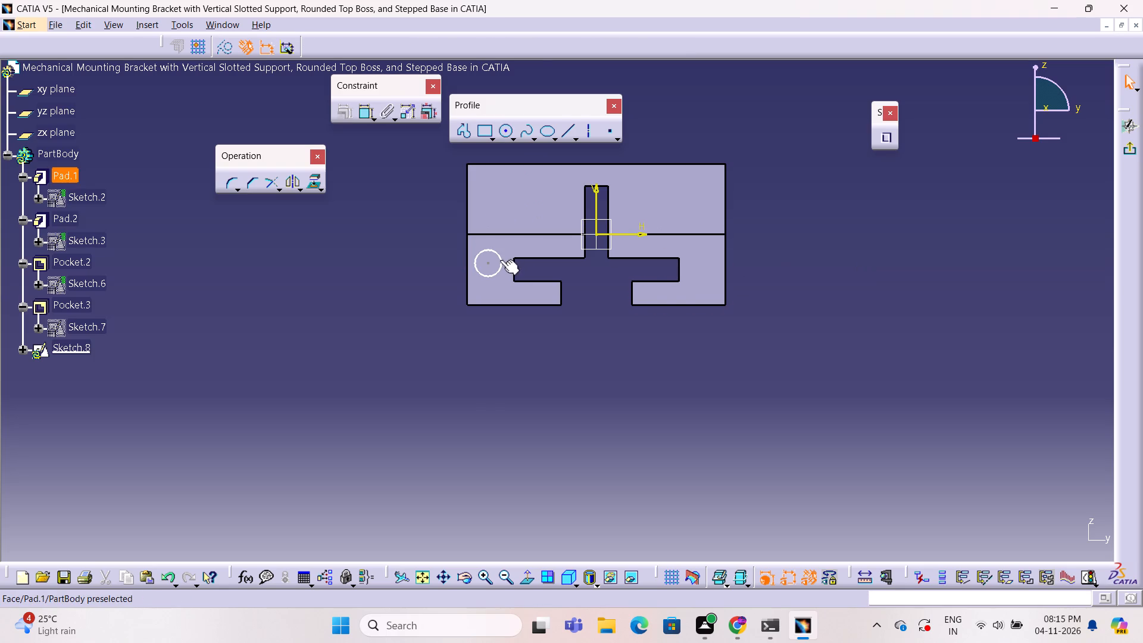
Mirror the circle about the sketch's vertical axis and exit the sketch.
{"action": "left_click", "coordinate": [500, 260]}
{"action": "left_click", "coordinate": [293, 182]}
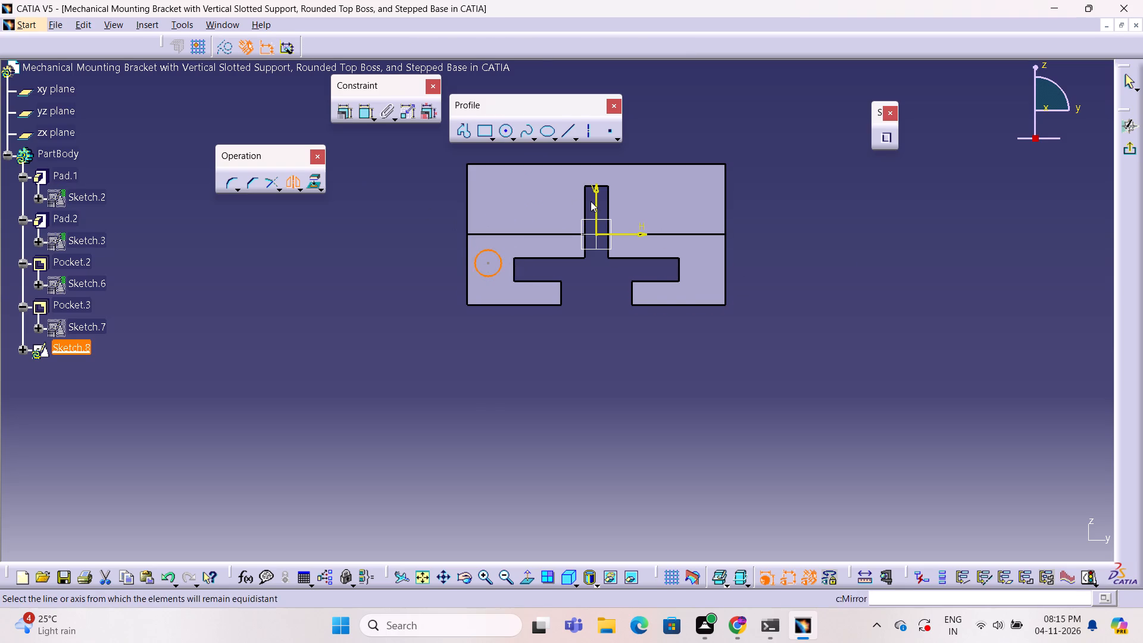
{"action": "left_click", "coordinate": [595, 199]}
{"action": "left_click", "coordinate": [1128, 154]}
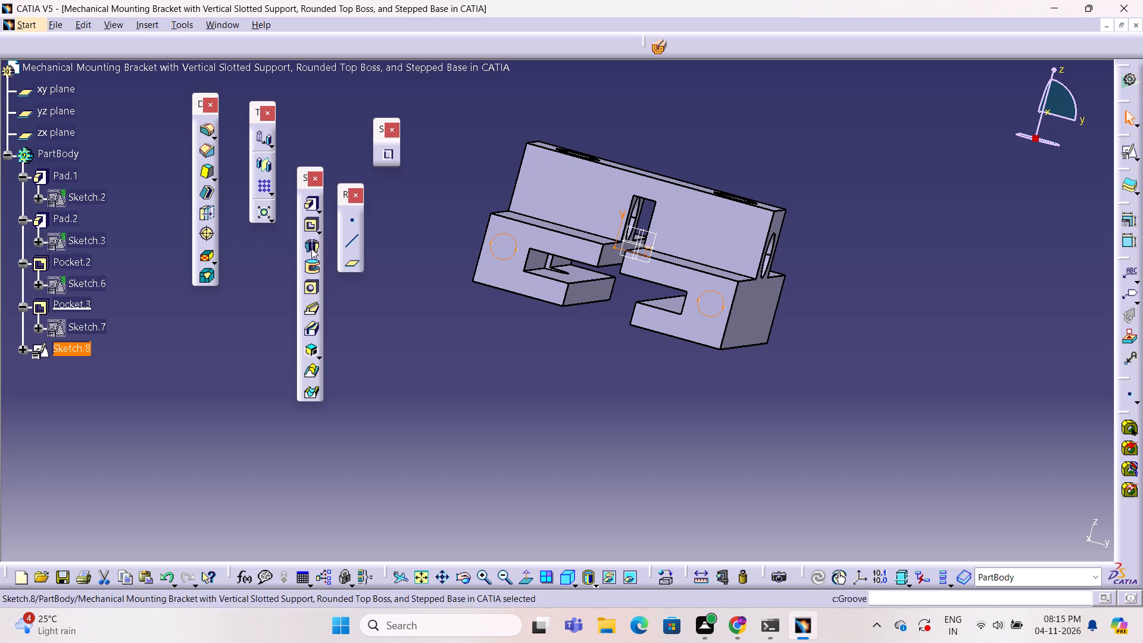
Pocket the two mirrored circles through the full length of the base using Up to last with 0 mm offset, previewing the cut before finishing.
{"action": "left_click", "coordinate": [312, 226]}
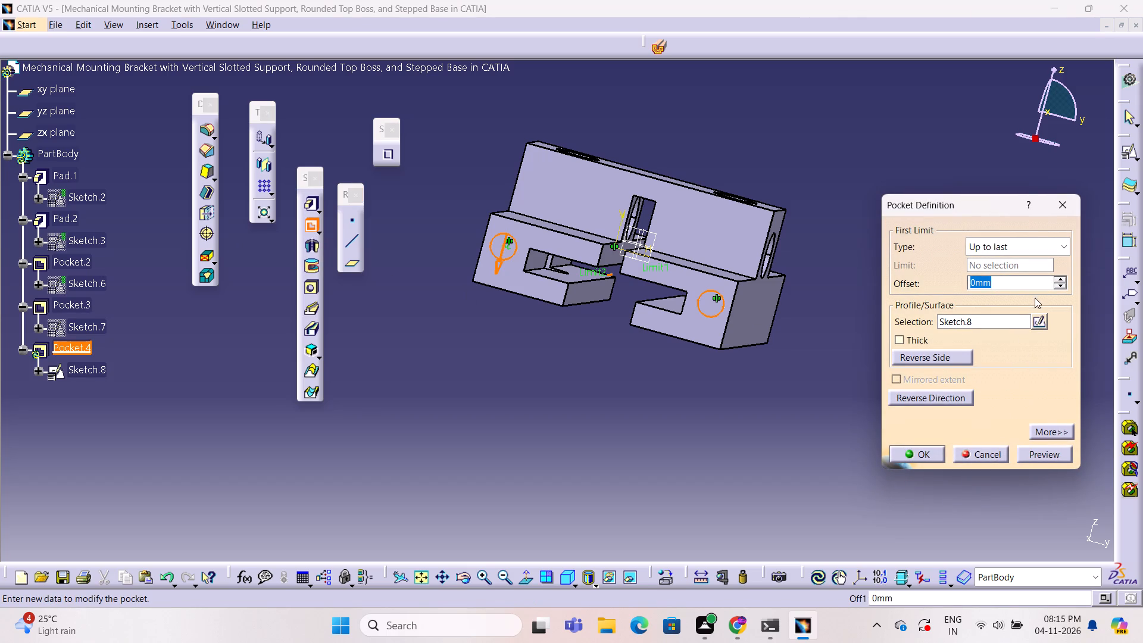
{"action": "left_click", "coordinate": [1049, 452]}
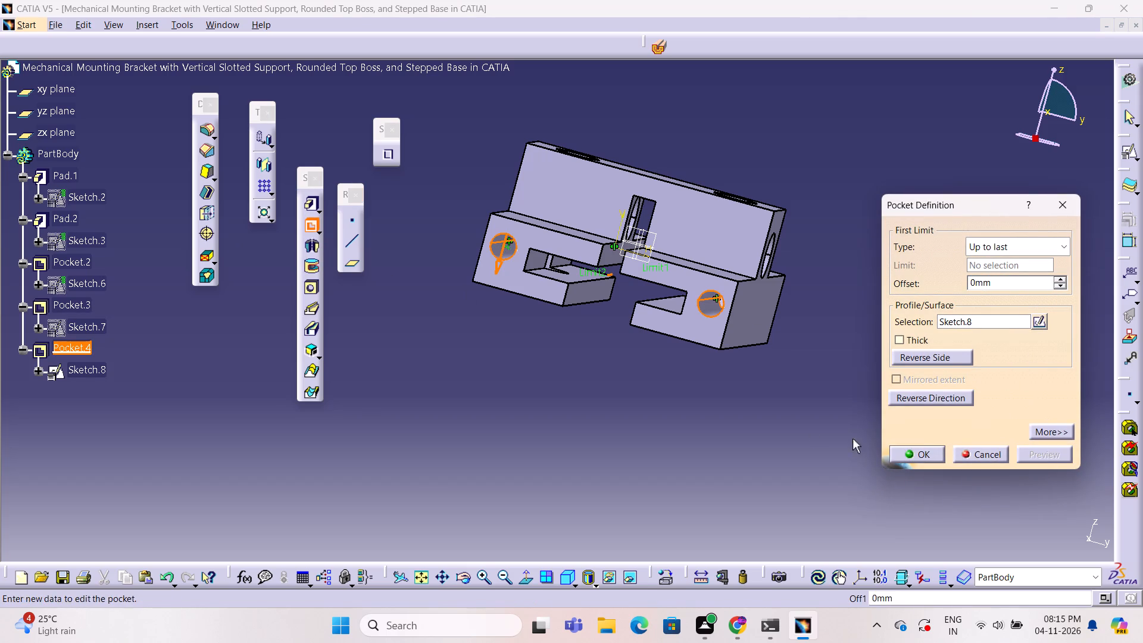
{"action": "middle_click_drag", "start_coordinate": [811, 432], "coordinate": [864, 180]}
{"action": "right_click_drag", "start_coordinate": [811, 431], "coordinate": [864, 180]}
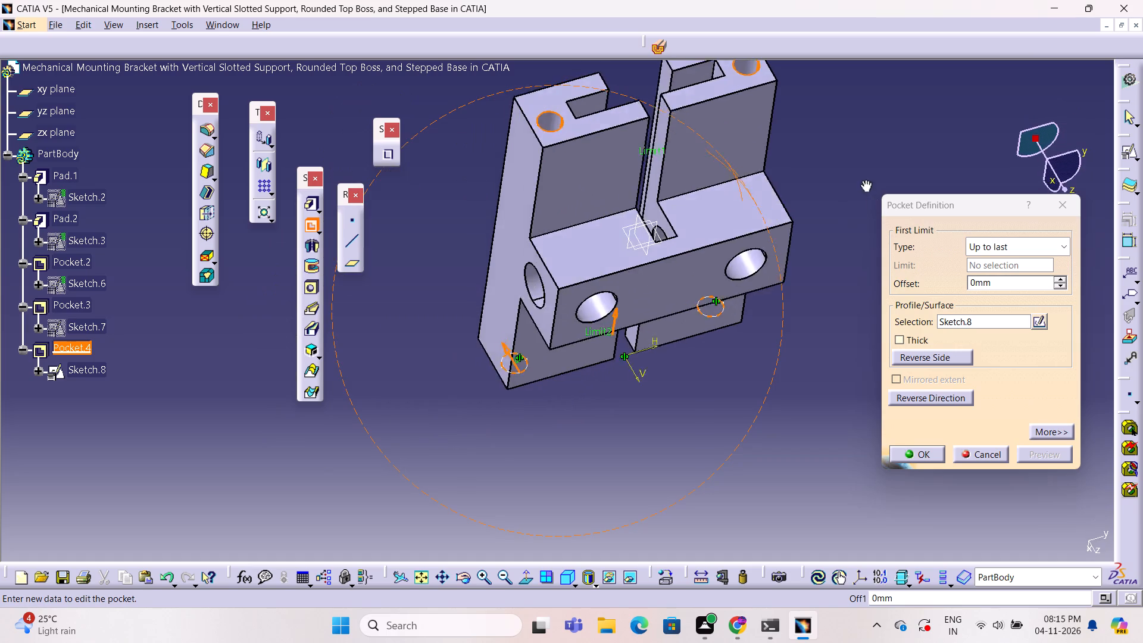
{"action": "right_click_drag", "start_coordinate": [864, 180], "coordinate": [862, 210]}
{"action": "middle_click_drag", "start_coordinate": [864, 180], "coordinate": [862, 210]}
{"action": "right_click", "coordinate": [862, 210]}
{"action": "left_click", "coordinate": [920, 463]}
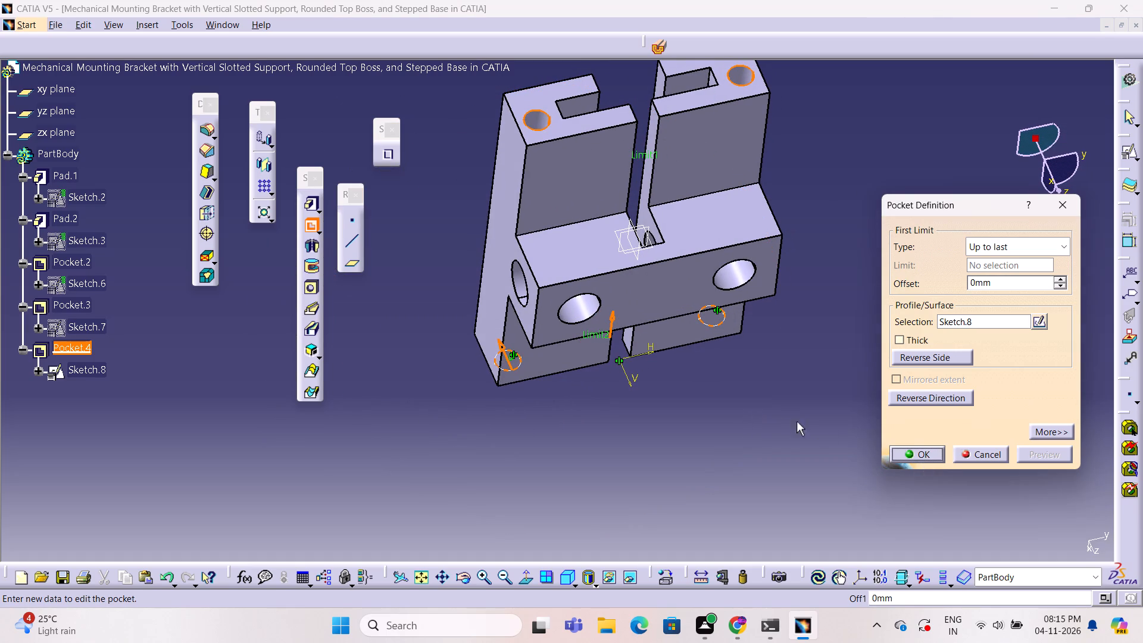
{"action": "left_click", "coordinate": [914, 445]}
{"action": "left_click", "coordinate": [912, 452]}
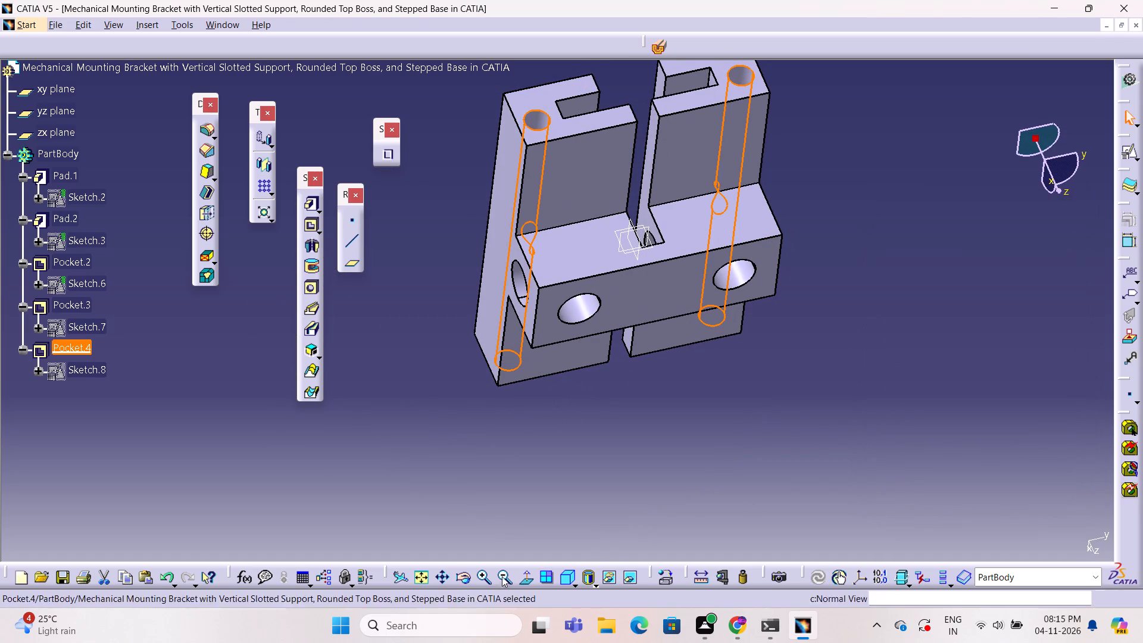
Fit the whole bracket in view and display it in isometric orientation to check the new lengthwise holes.
{"action": "left_click", "coordinate": [427, 575]}
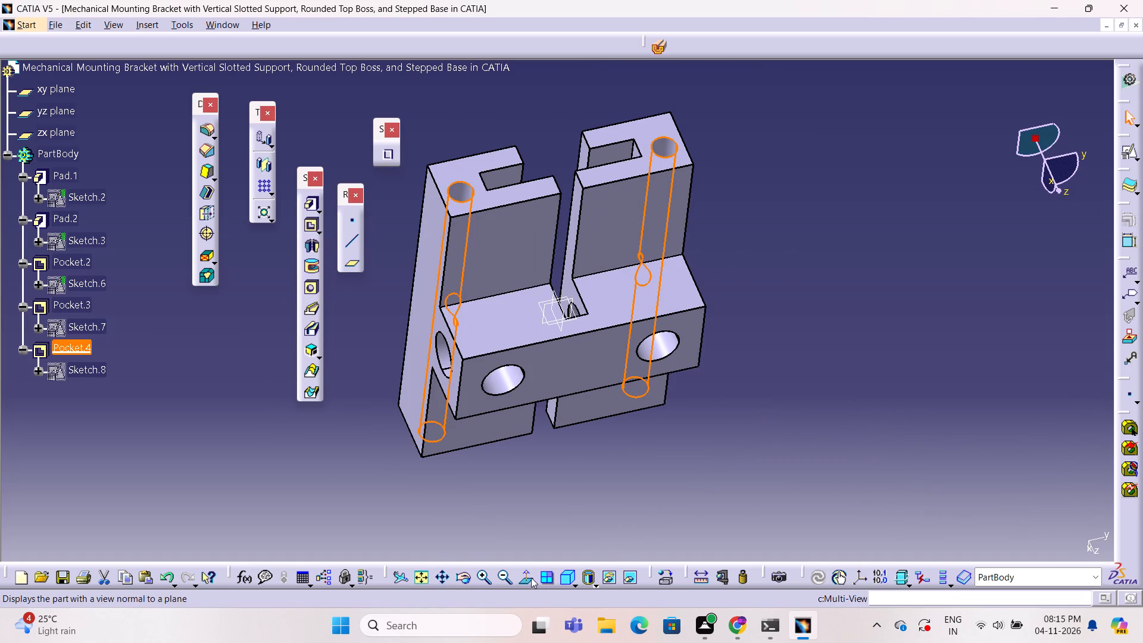
{"action": "left_click", "coordinate": [523, 577]}
{"action": "left_click", "coordinate": [567, 582]}
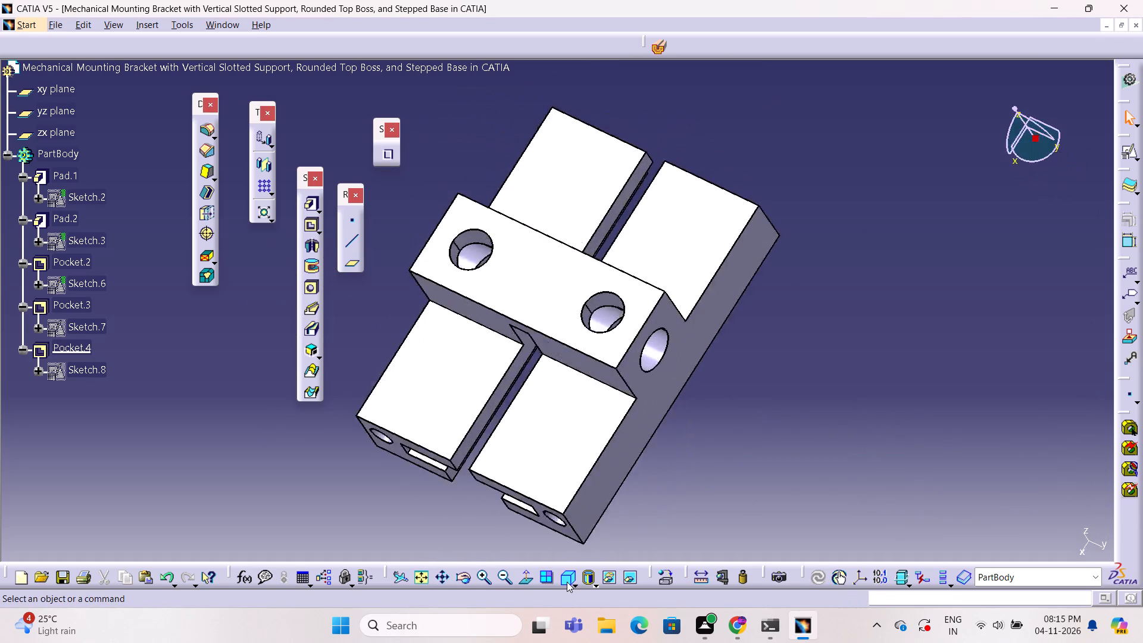
Examine the bracket from several sides, checking the new lengthwise holes and the underside of the stepped base.
{"action": "left_click", "coordinate": [467, 578]}
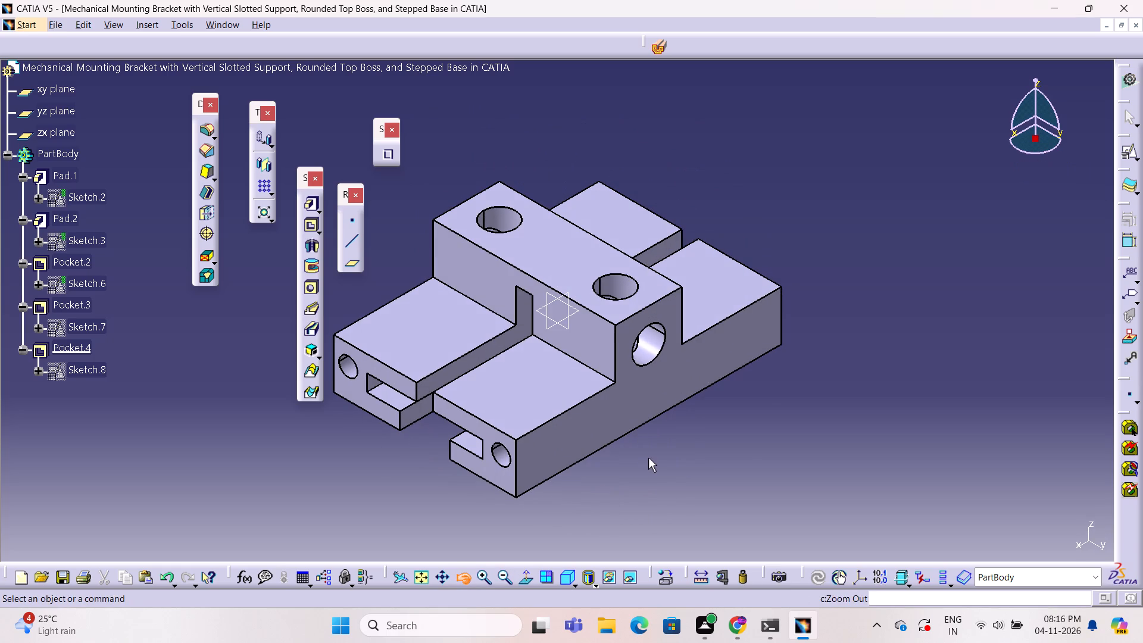
{"action": "left_click_drag", "start_coordinate": [648, 458], "coordinate": [759, 402]}
{"action": "left_click", "coordinate": [767, 401]}
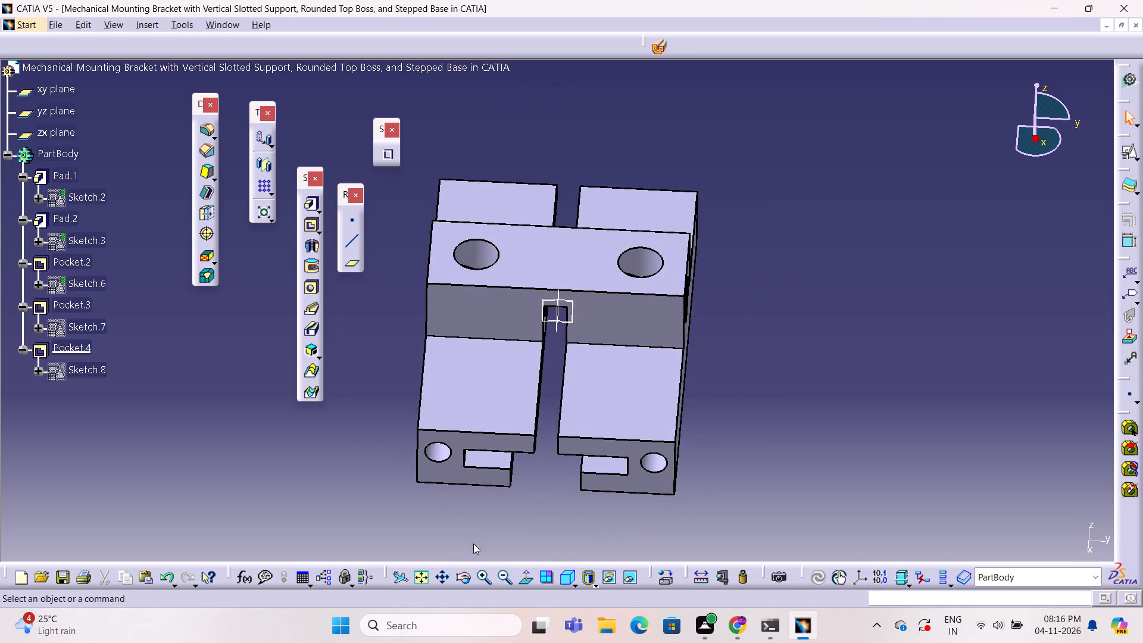
{"action": "left_click", "coordinate": [462, 573]}
{"action": "left_click_drag", "start_coordinate": [538, 475], "coordinate": [789, 413]}
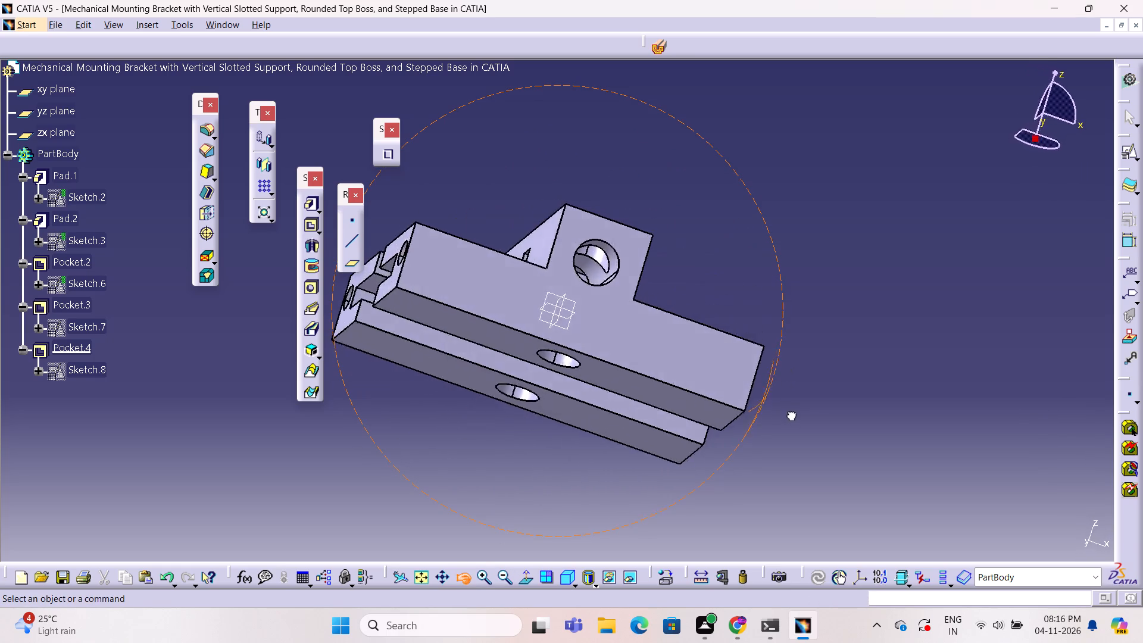
{"action": "left_click_drag", "start_coordinate": [789, 413], "coordinate": [705, 323]}
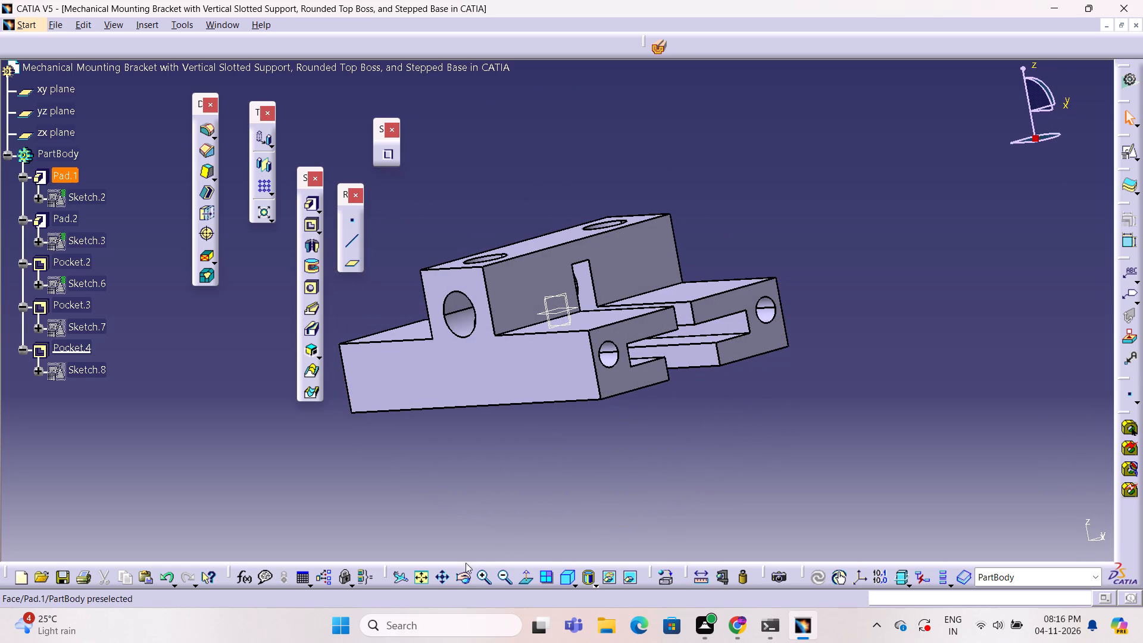
{"action": "left_click", "coordinate": [460, 574]}
{"action": "left_click_drag", "start_coordinate": [573, 410], "coordinate": [502, 452]}
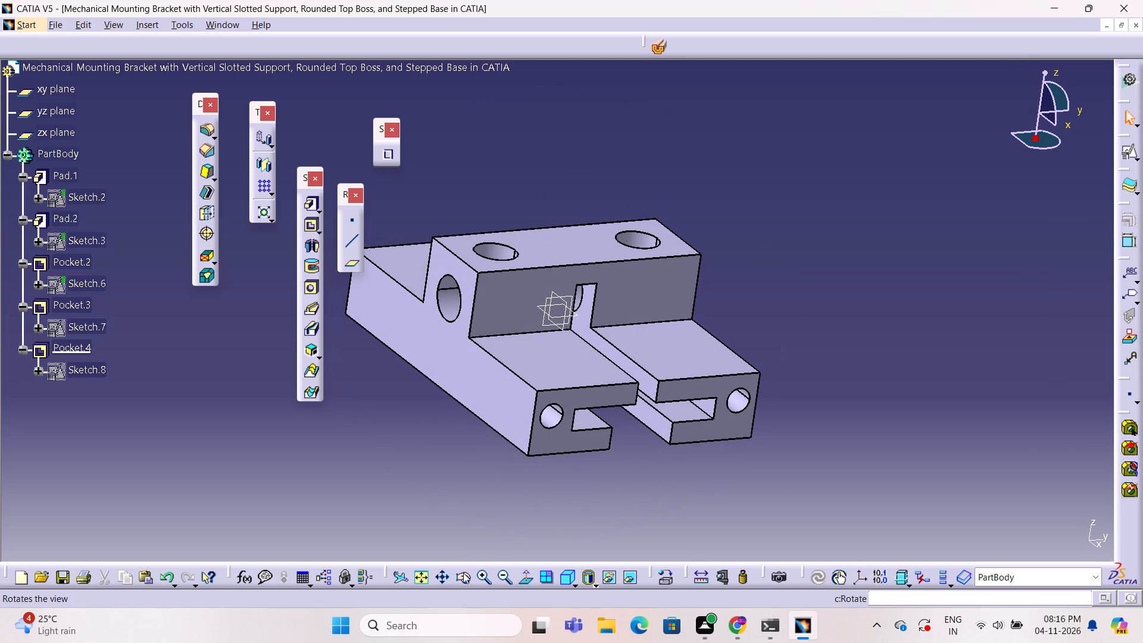
{"action": "left_click", "coordinate": [403, 577]}
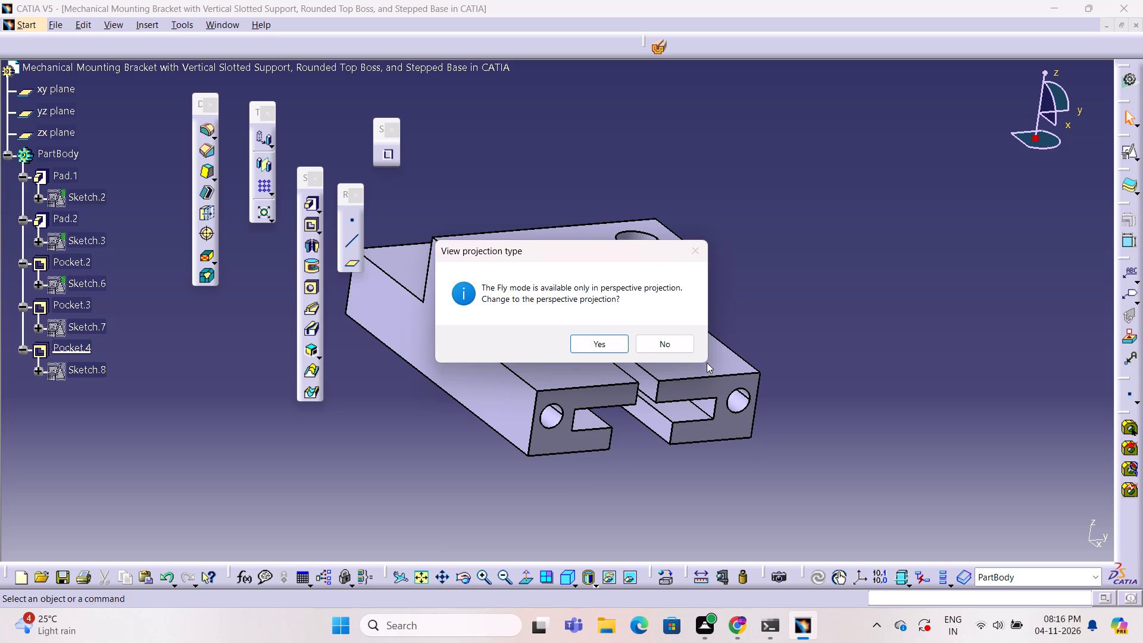
{"action": "left_click", "coordinate": [667, 347]}
{"action": "left_click", "coordinate": [761, 323]}
{"action": "middle_click_drag", "start_coordinate": [875, 270], "coordinate": [857, 287]}
{"action": "right_click_drag", "start_coordinate": [875, 270], "coordinate": [857, 287]}
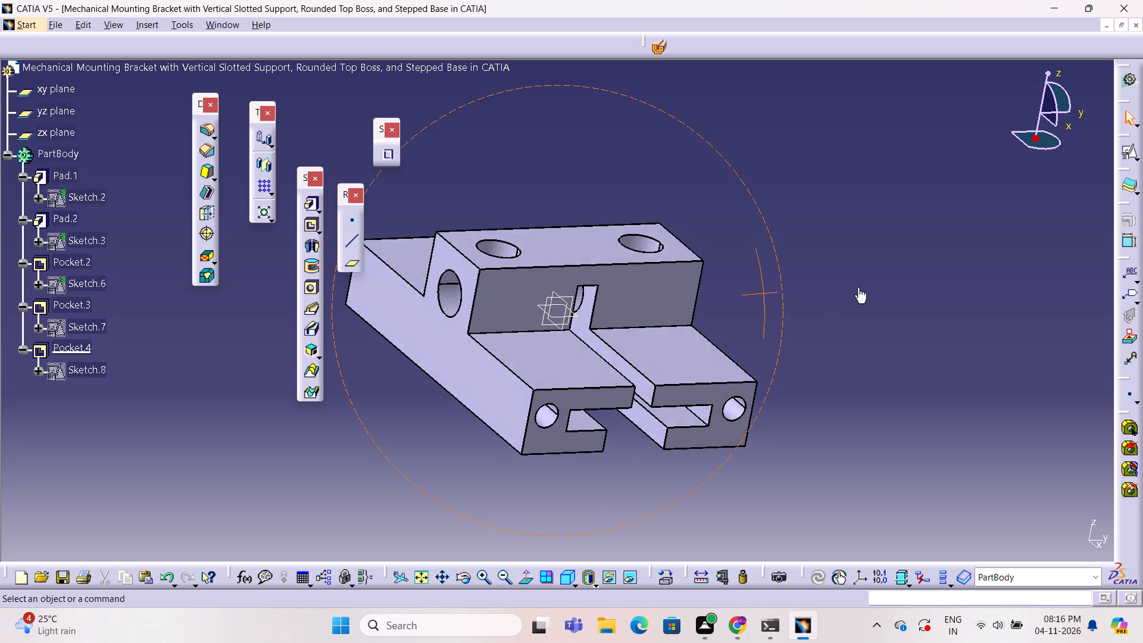
{"action": "right_click_drag", "start_coordinate": [857, 287], "coordinate": [828, 298]}
{"action": "middle_click_drag", "start_coordinate": [857, 287], "coordinate": [828, 298]}
{"action": "right_click", "coordinate": [828, 298]}
{"action": "left_click", "coordinate": [800, 308]}
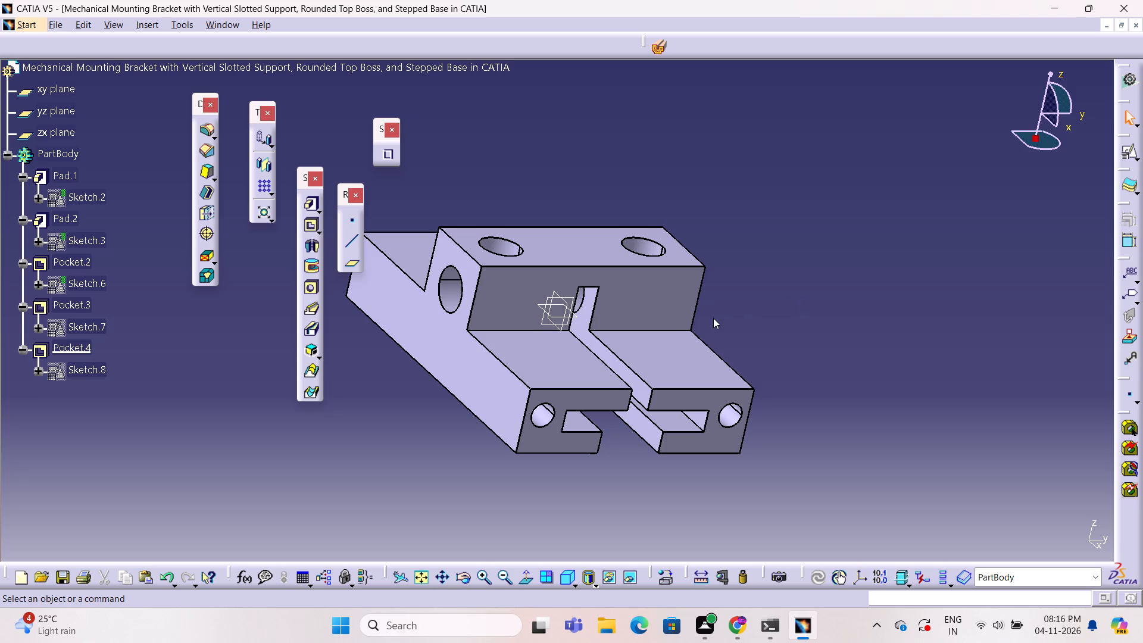
Start a positioned sketch on the stepped base's upper face beside the cross block, with H reversed and the axes swapped.
{"action": "left_click", "coordinate": [529, 360]}
{"action": "left_click", "coordinate": [1132, 149]}
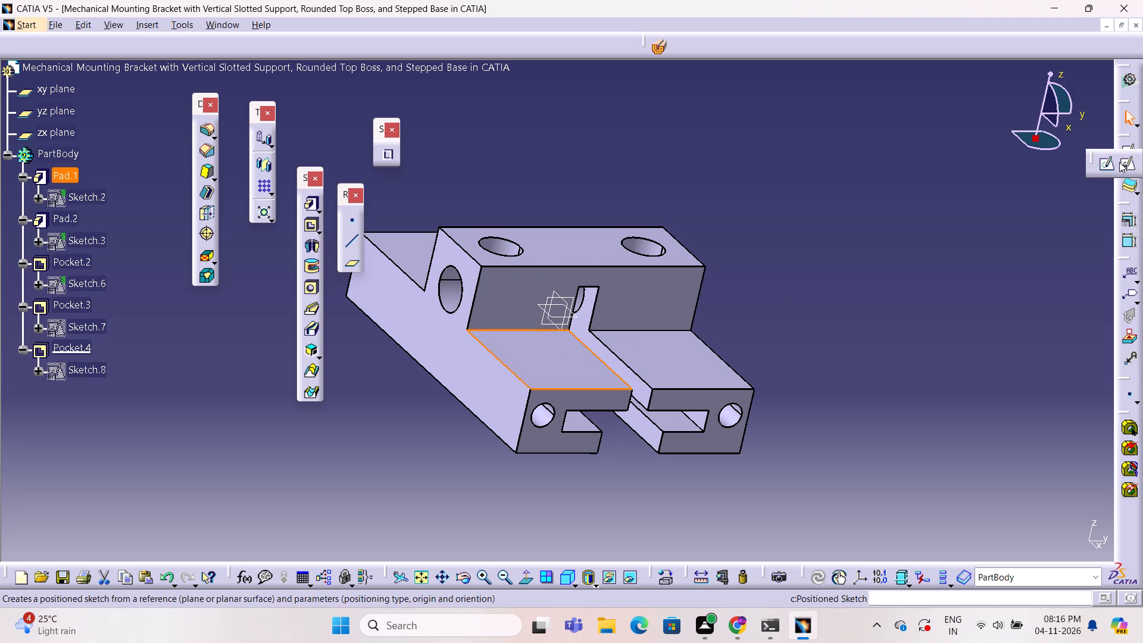
{"action": "left_click", "coordinate": [1120, 161]}
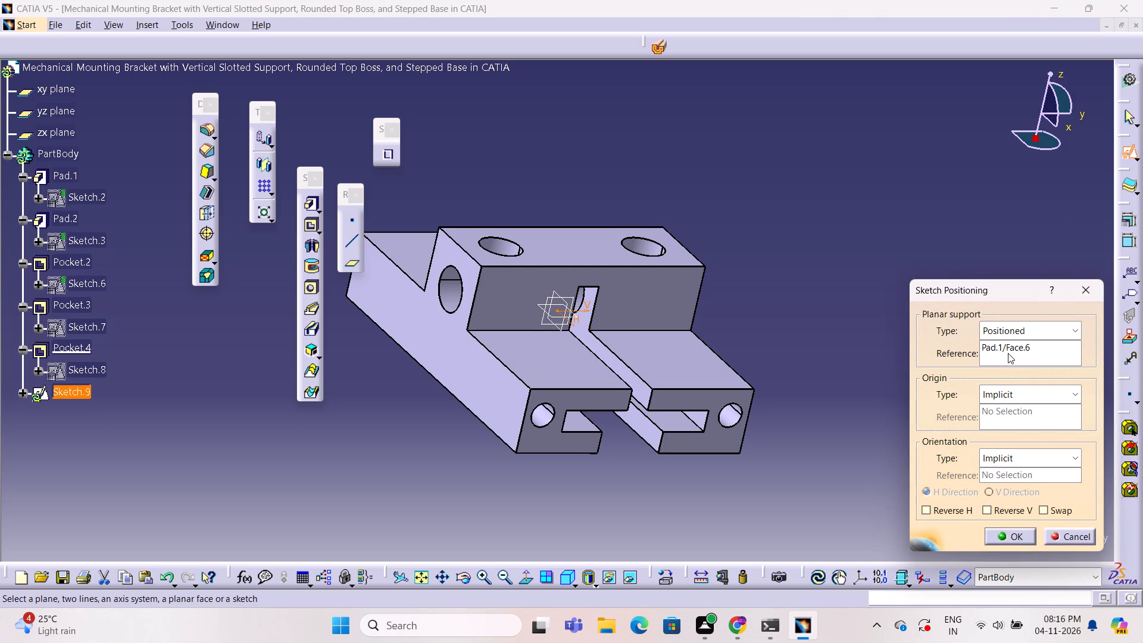
{"action": "left_click", "coordinate": [989, 513]}
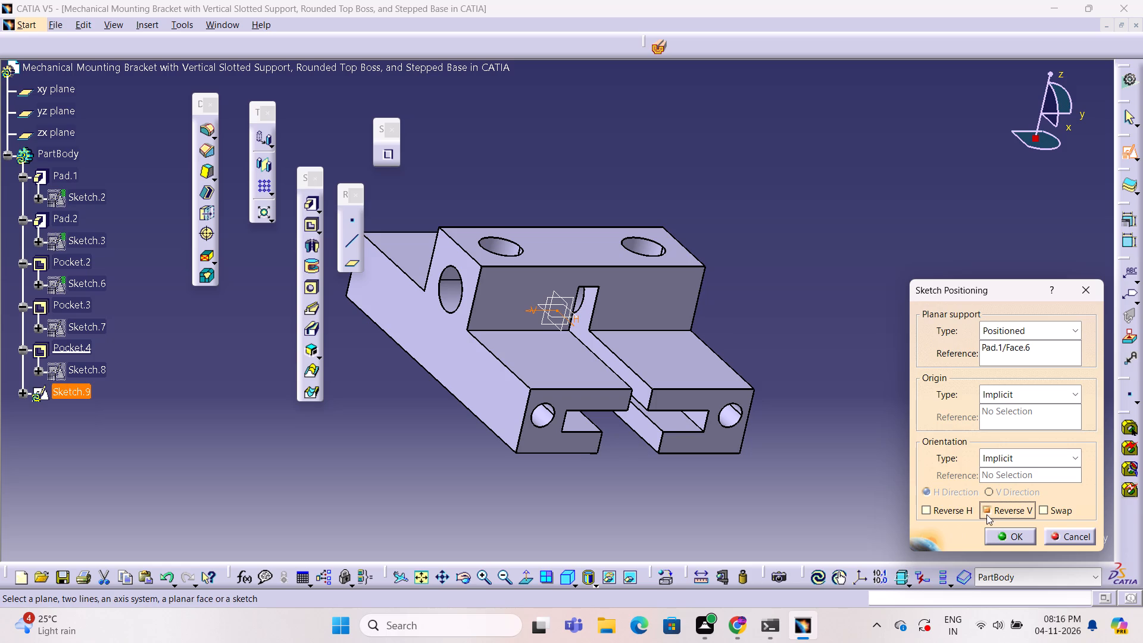
{"action": "left_click", "coordinate": [922, 513]}
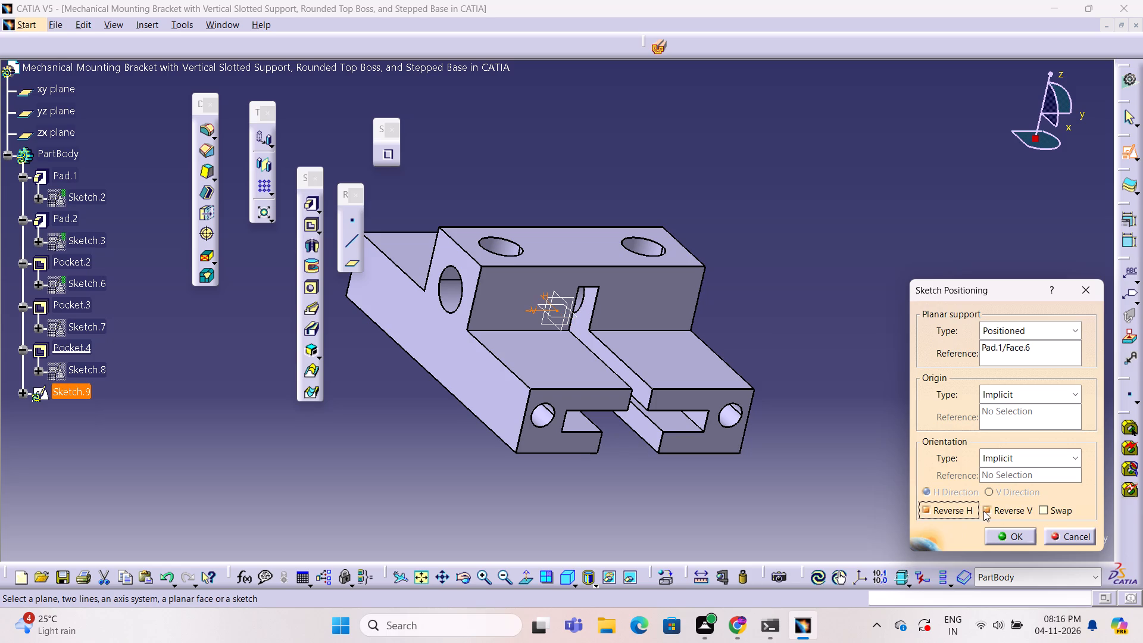
{"action": "left_click", "coordinate": [985, 506]}
{"action": "left_click", "coordinate": [1050, 509]}
{"action": "left_click", "coordinate": [1029, 533]}
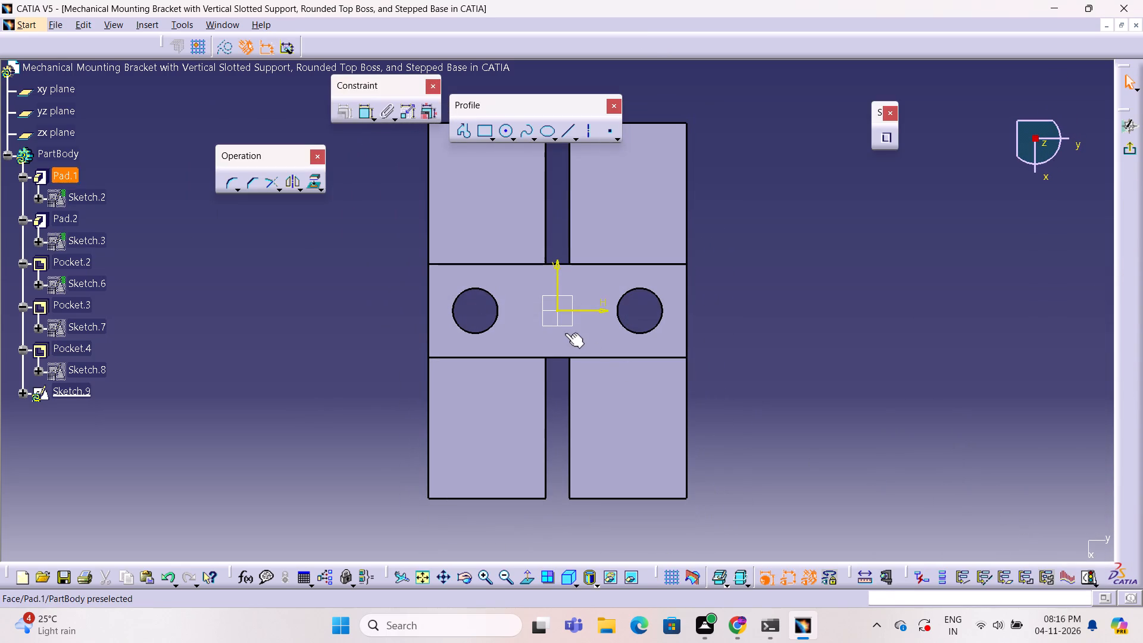
Draw a circle near the middle of the base's upper face, on the negative-H, negative-V side of the sketch origin.
{"action": "left_click", "coordinate": [506, 127]}
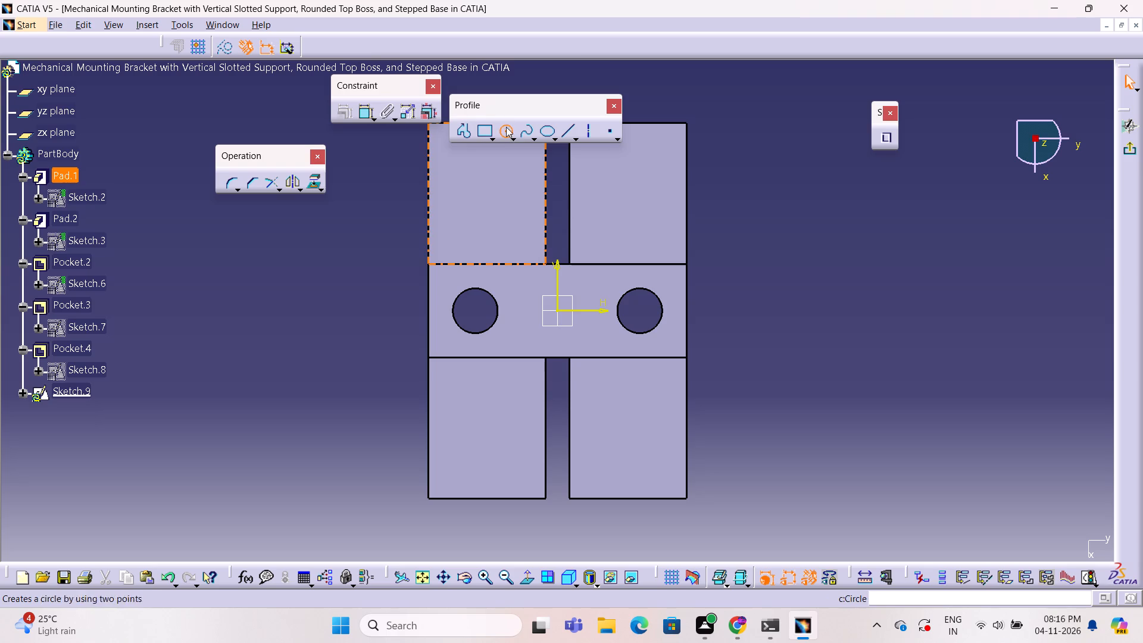
{"action": "left_click", "coordinate": [495, 420]}
{"action": "left_click", "coordinate": [522, 438]}
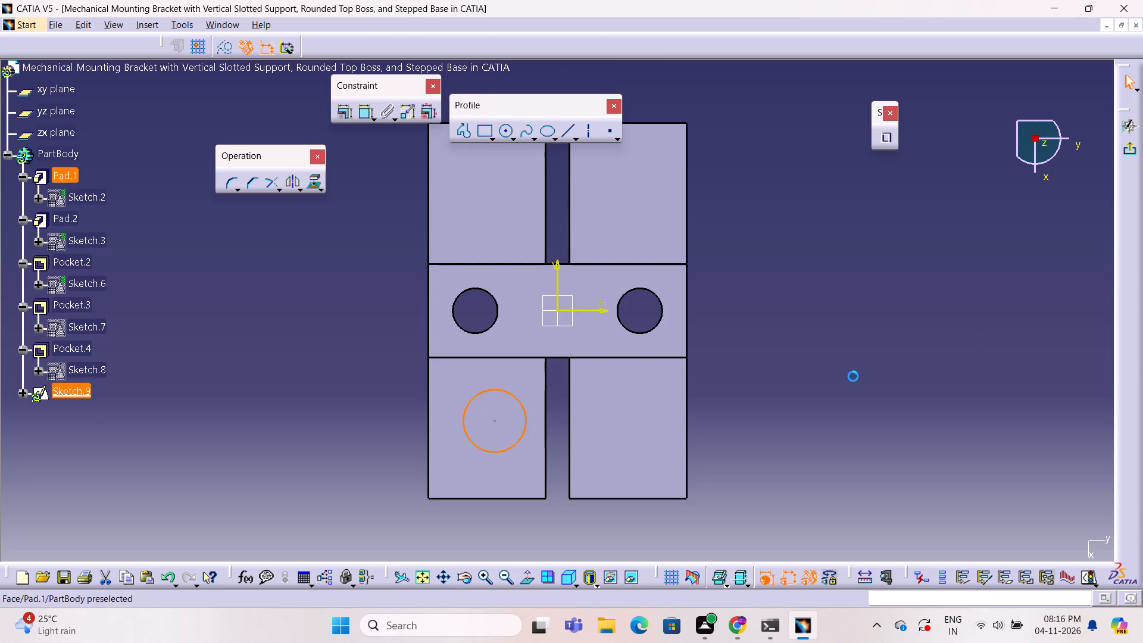
{"action": "left_click", "coordinate": [972, 339]}
Mirror the circle about the sketch's vertical axis onto the other side of the central slot and exit the sketch.
{"action": "left_click", "coordinate": [514, 397]}
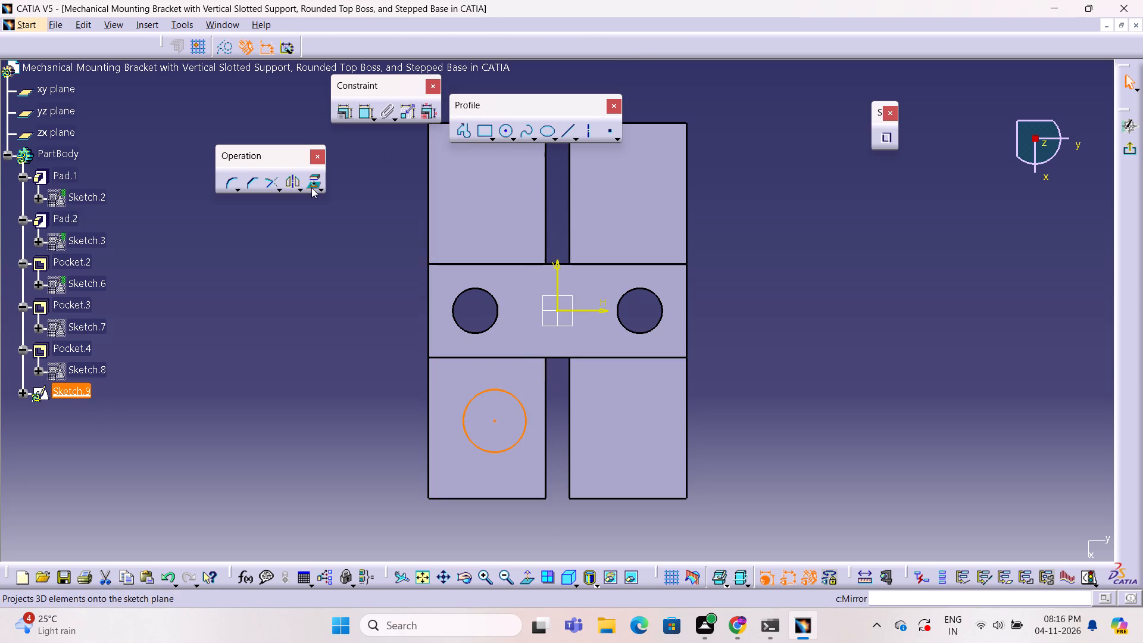
{"action": "left_click", "coordinate": [292, 183]}
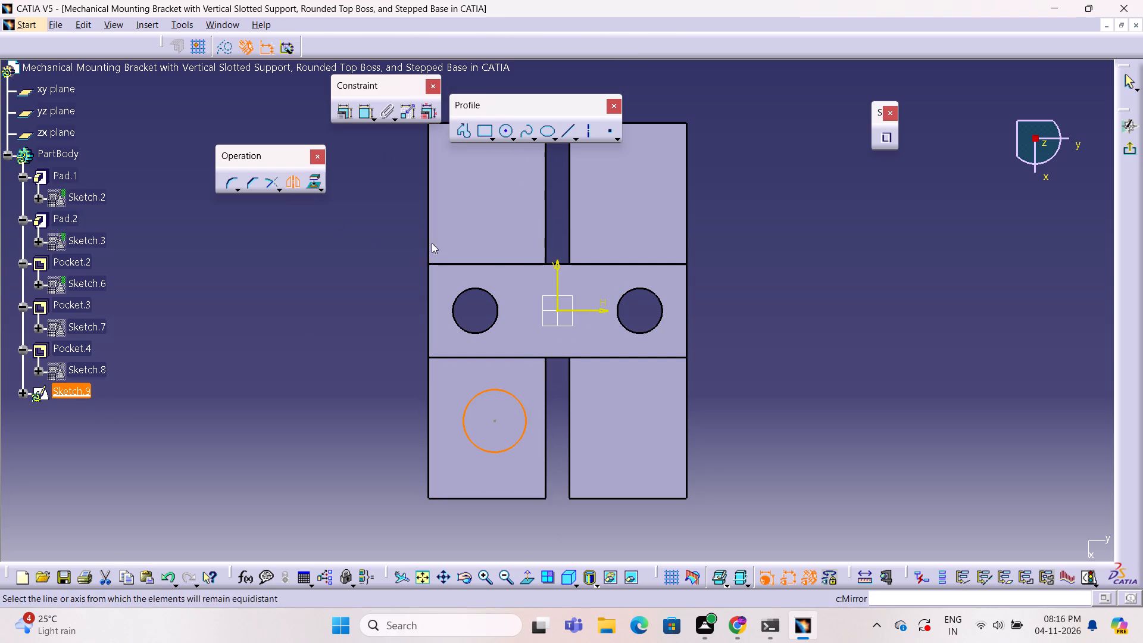
{"action": "left_click", "coordinate": [557, 274]}
{"action": "left_click", "coordinate": [788, 263]}
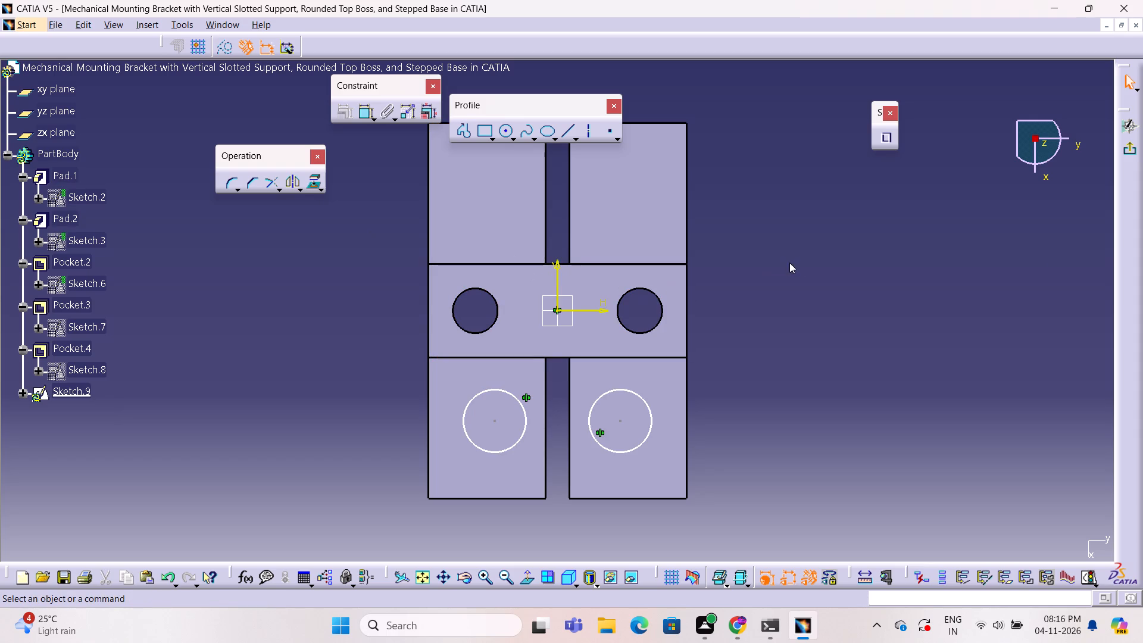
{"action": "left_click", "coordinate": [1133, 151]}
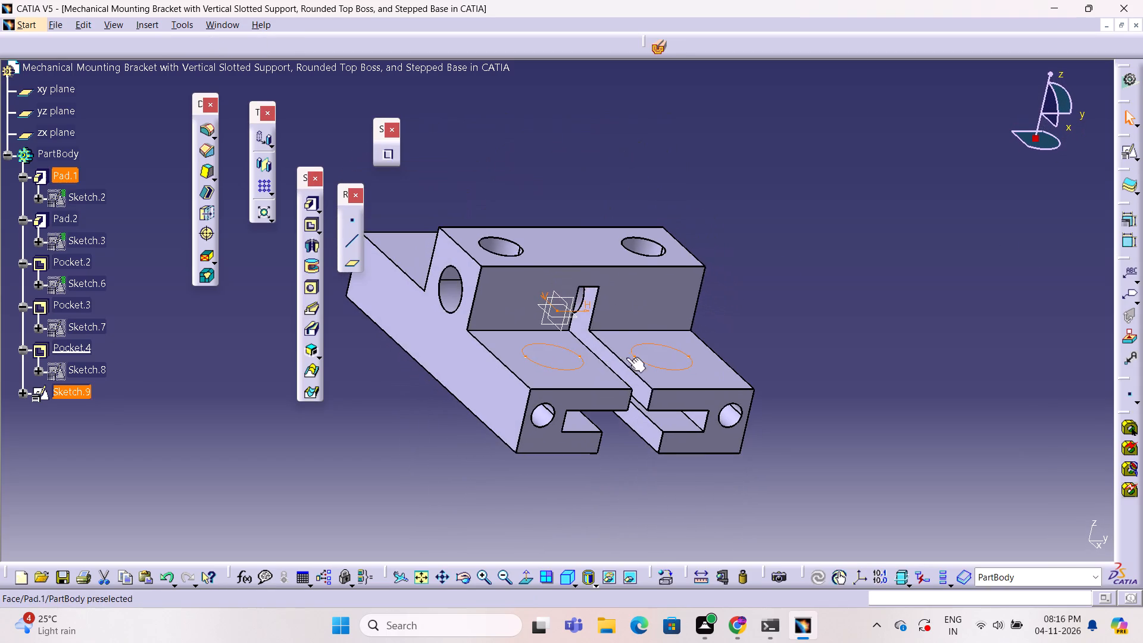
Pocket the two mirrored circles down through the base using Up to last with 0 mm offset, previewing the cut before finishing.
{"action": "left_click", "coordinate": [309, 228]}
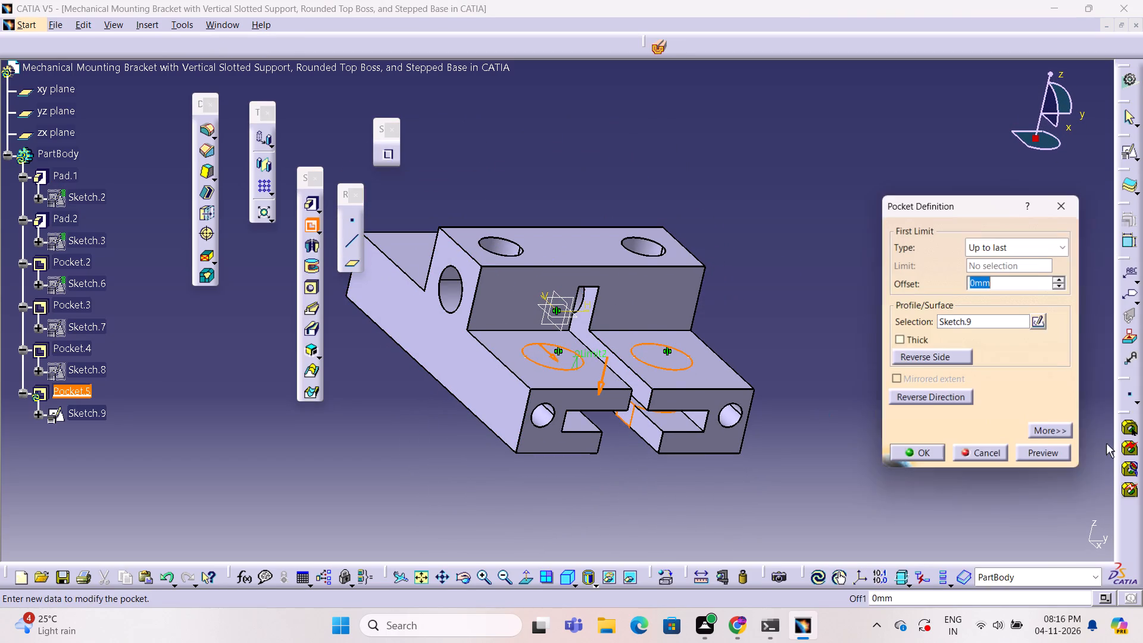
{"action": "left_click", "coordinate": [1056, 457]}
{"action": "left_click_drag", "start_coordinate": [917, 452], "coordinate": [920, 460]}
Inspect the two new base holes from several angles, fitting the bracket in view and displaying it in isometric orientation.
{"action": "middle_click_drag", "start_coordinate": [815, 475], "coordinate": [743, 406]}
{"action": "right_click_drag", "start_coordinate": [814, 475], "coordinate": [743, 406]}
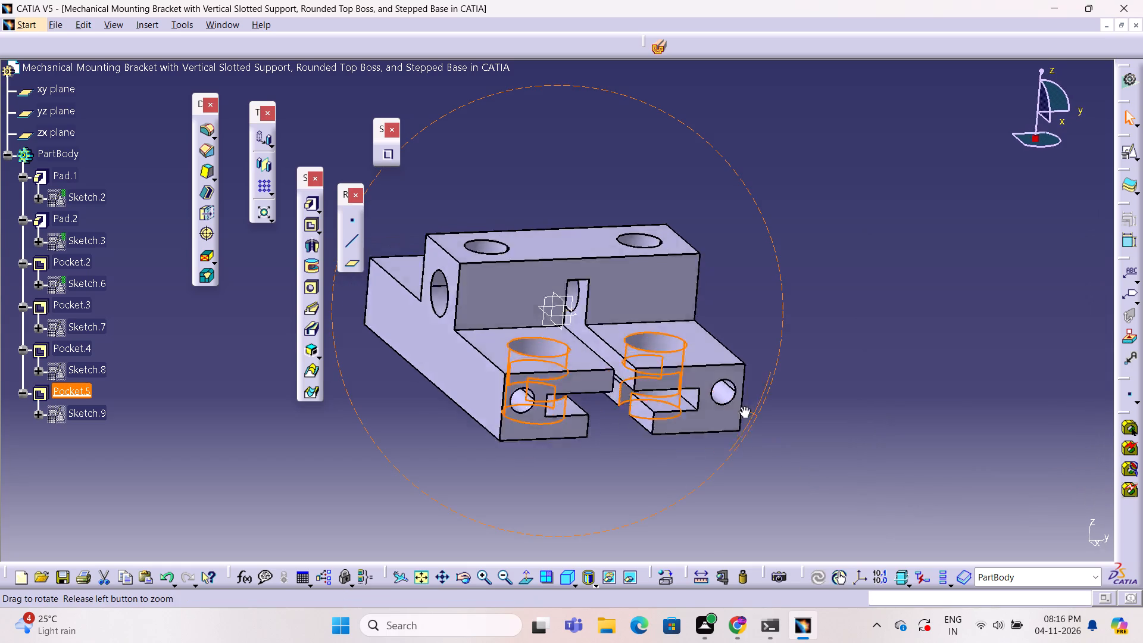
{"action": "middle_click_drag", "start_coordinate": [743, 406], "coordinate": [927, 367]}
{"action": "right_click_drag", "start_coordinate": [743, 406], "coordinate": [927, 367]}
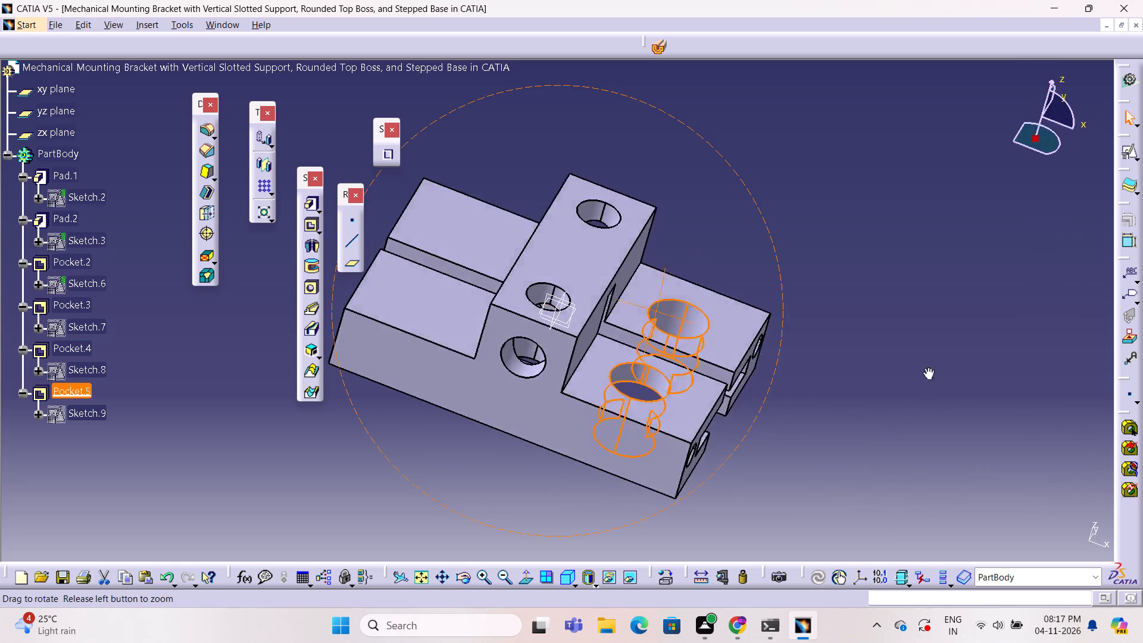
{"action": "middle_click_drag", "start_coordinate": [927, 367], "coordinate": [766, 423]}
{"action": "right_click_drag", "start_coordinate": [927, 367], "coordinate": [766, 423]}
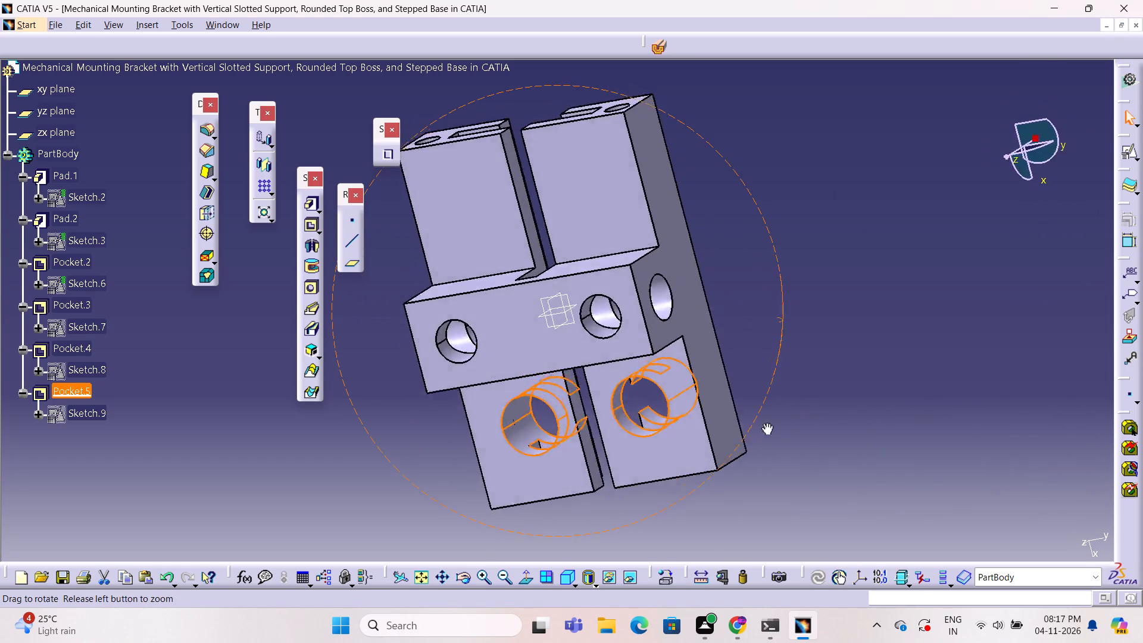
{"action": "middle_click_drag", "start_coordinate": [766, 423], "coordinate": [687, 392]}
{"action": "right_click_drag", "start_coordinate": [766, 423], "coordinate": [687, 392]}
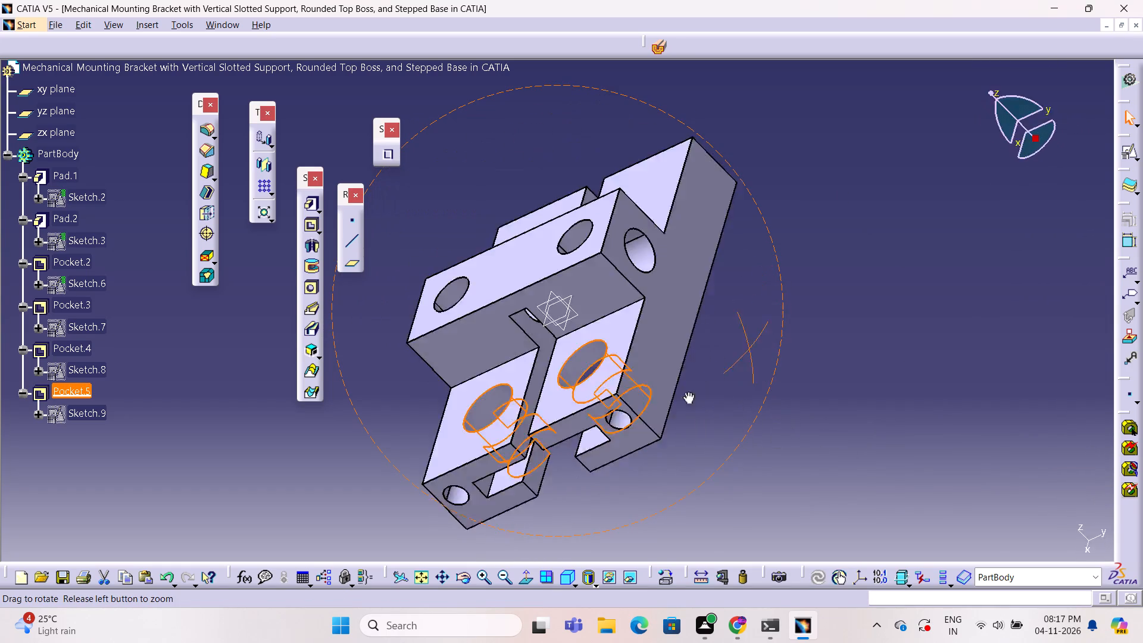
{"action": "right_click_drag", "start_coordinate": [687, 392], "coordinate": [828, 408]}
{"action": "middle_click_drag", "start_coordinate": [687, 392], "coordinate": [830, 404]}
{"action": "right_click", "coordinate": [828, 408]}
{"action": "left_click", "coordinate": [914, 316]}
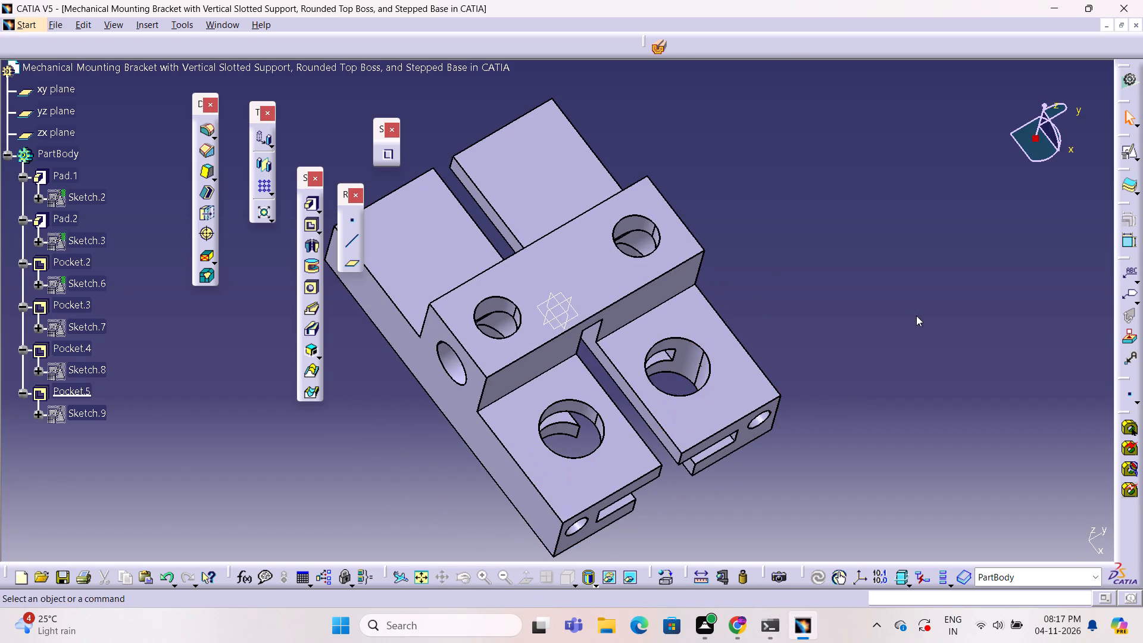
{"action": "middle_click", "coordinate": [861, 344]}
{"action": "right_click_drag", "start_coordinate": [858, 345], "coordinate": [1039, 312]}
{"action": "middle_click_drag", "start_coordinate": [856, 347], "coordinate": [1038, 311]}
{"action": "middle_click", "coordinate": [1039, 312]}
{"action": "right_click", "coordinate": [1039, 312]}
{"action": "scroll", "coordinate": [1040, 312], "scroll_direction": "down", "scroll_amount": 1}
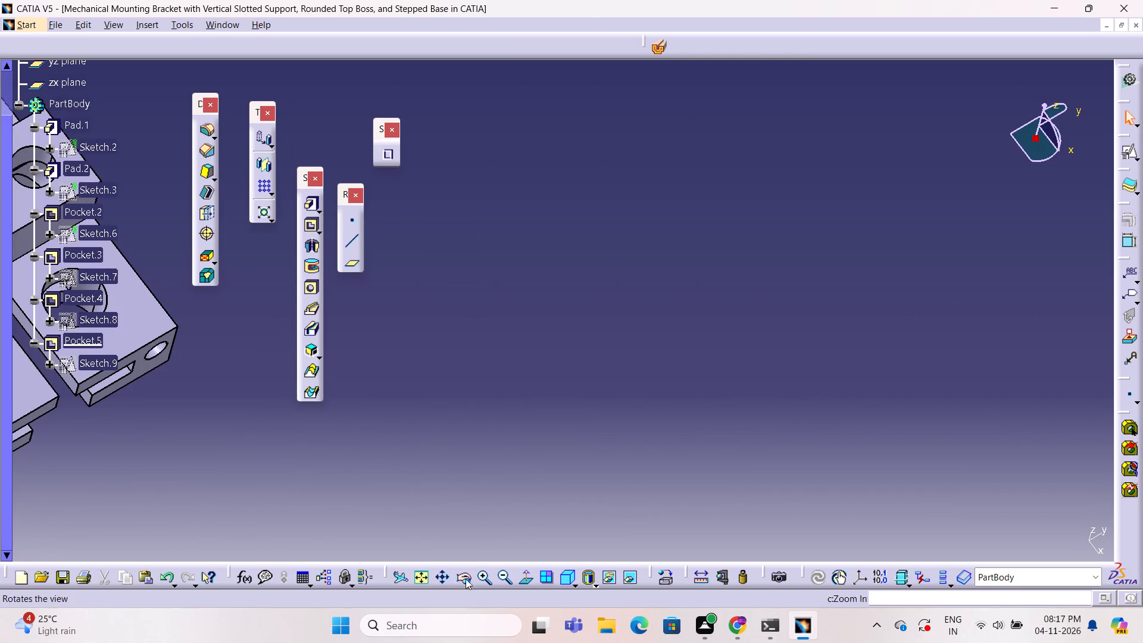
{"action": "left_click", "coordinate": [425, 571]}
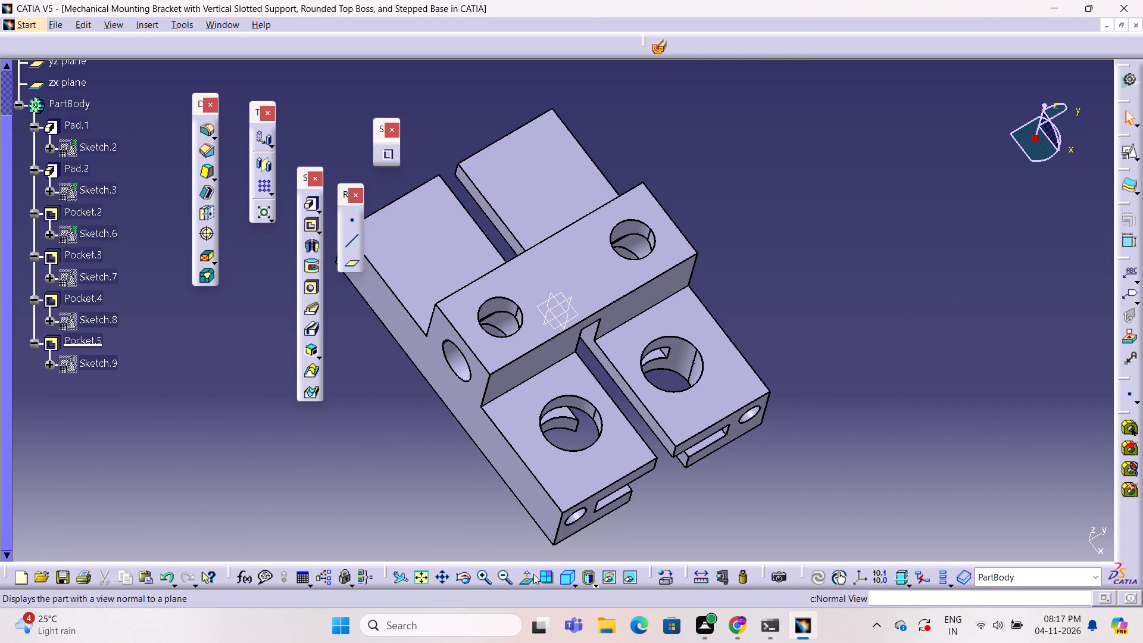
{"action": "left_click", "coordinate": [565, 575]}
{"action": "middle_click_drag", "start_coordinate": [791, 441], "coordinate": [816, 388]}
{"action": "right_click_drag", "start_coordinate": [795, 427], "coordinate": [816, 388]}
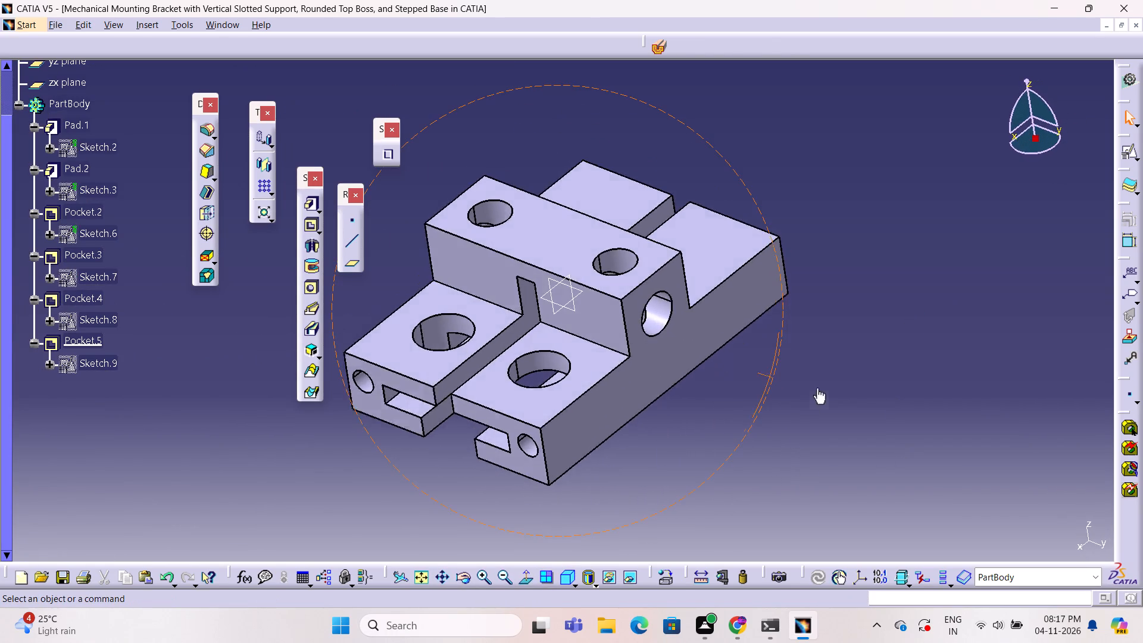
{"action": "right_click_drag", "start_coordinate": [816, 388], "coordinate": [819, 442]}
{"action": "middle_click_drag", "start_coordinate": [816, 388], "coordinate": [819, 442]}
Mirror the pocket with the two large base holes about the yz plane onto the base's opposite end.
{"action": "left_click", "coordinate": [549, 360]}
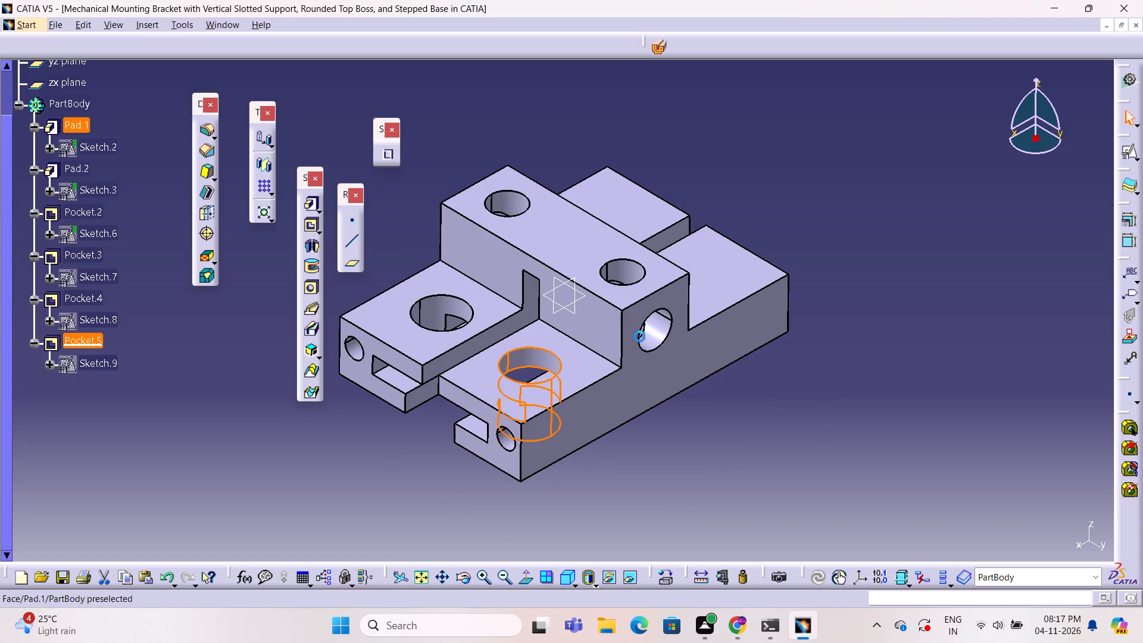
{"action": "left_click", "coordinate": [461, 311]}
{"action": "left_click", "coordinate": [525, 355]}
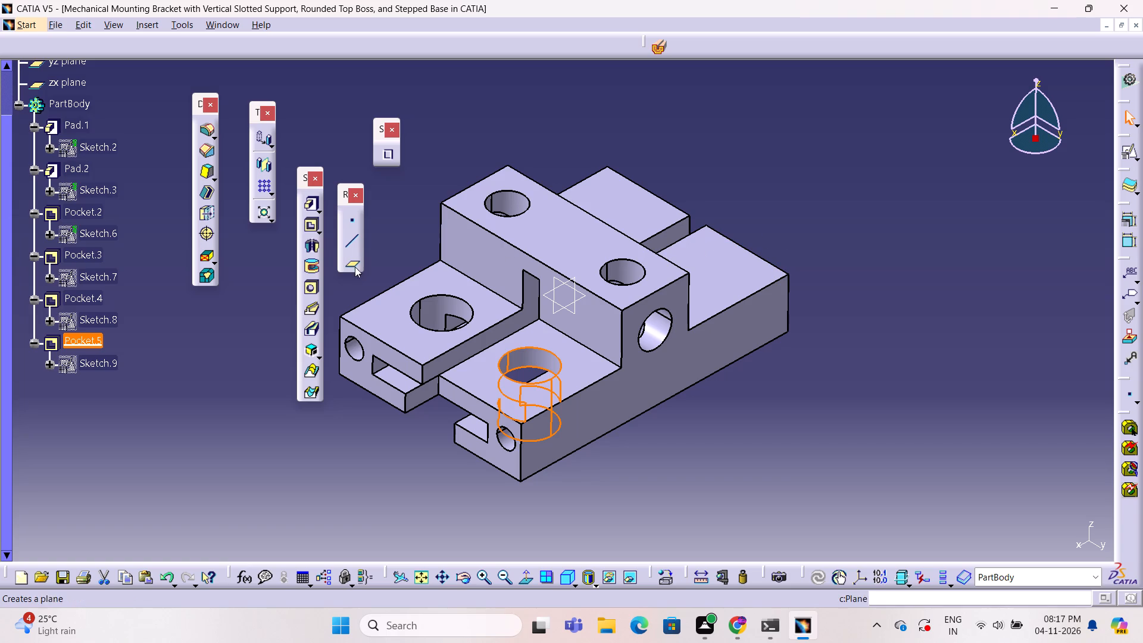
{"action": "left_click", "coordinate": [267, 169]}
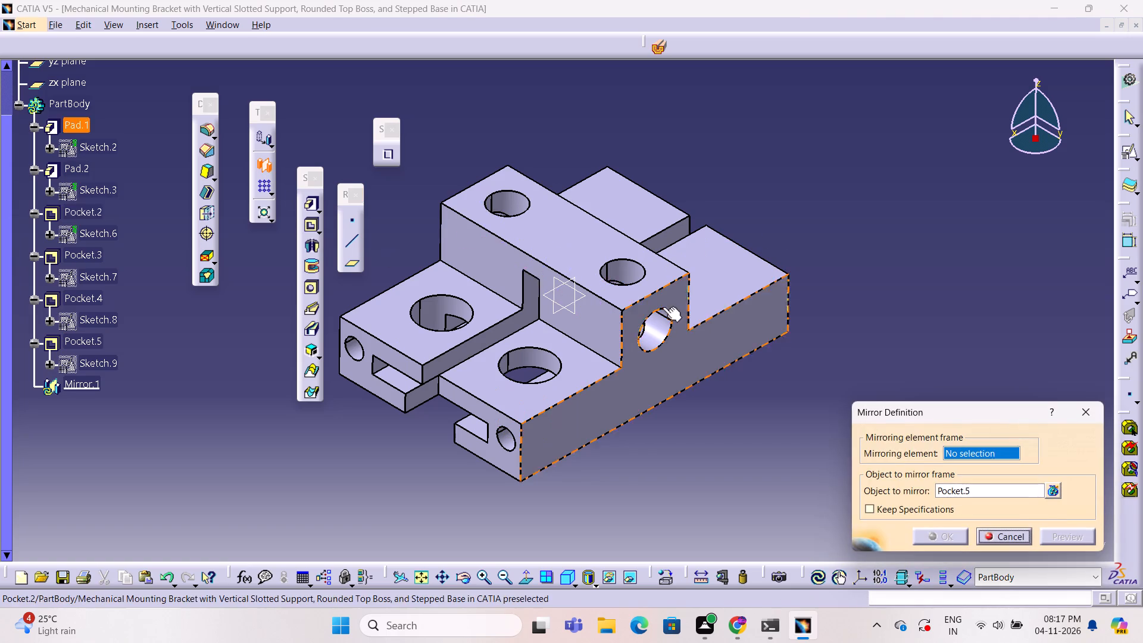
{"action": "left_click", "coordinate": [555, 279]}
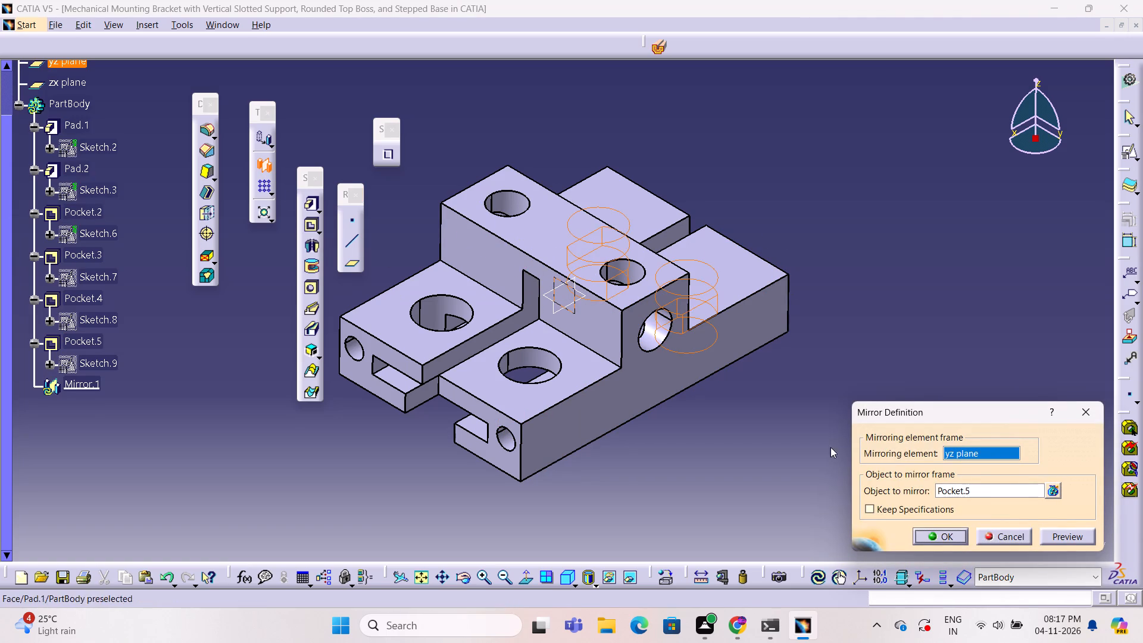
{"action": "left_click", "coordinate": [952, 533]}
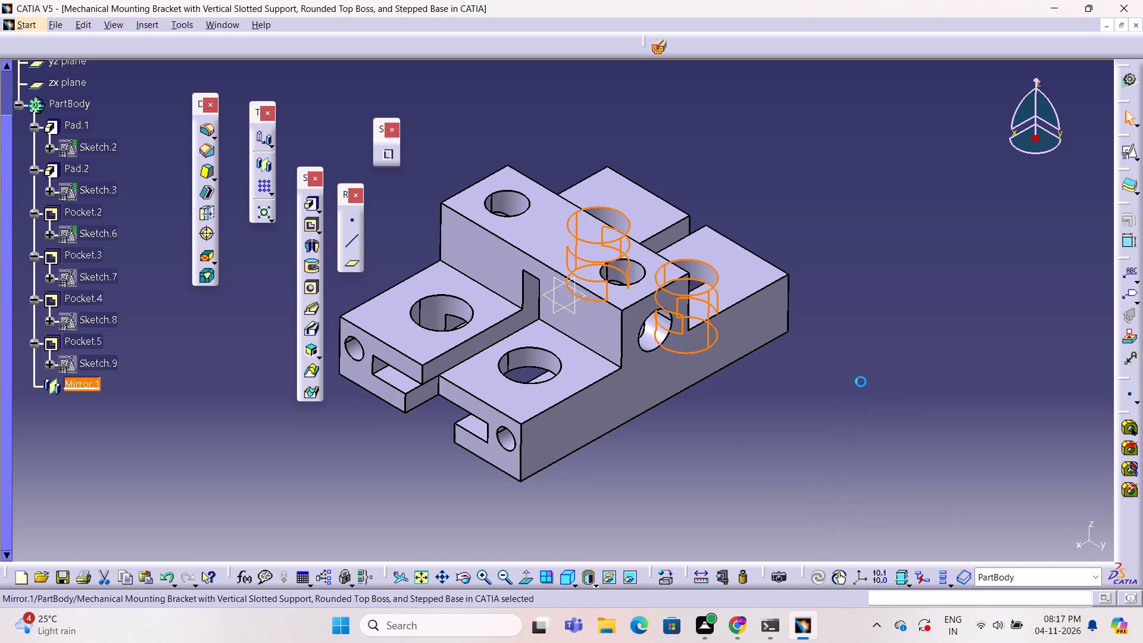
{"action": "left_click", "coordinate": [860, 384]}
Inspect the mirrored large base holes from above and below, fitting the bracket in view and displaying it in isometric orientation.
{"action": "middle_click_drag", "start_coordinate": [862, 380], "coordinate": [945, 426]}
{"action": "right_click_drag", "start_coordinate": [863, 380], "coordinate": [945, 426]}
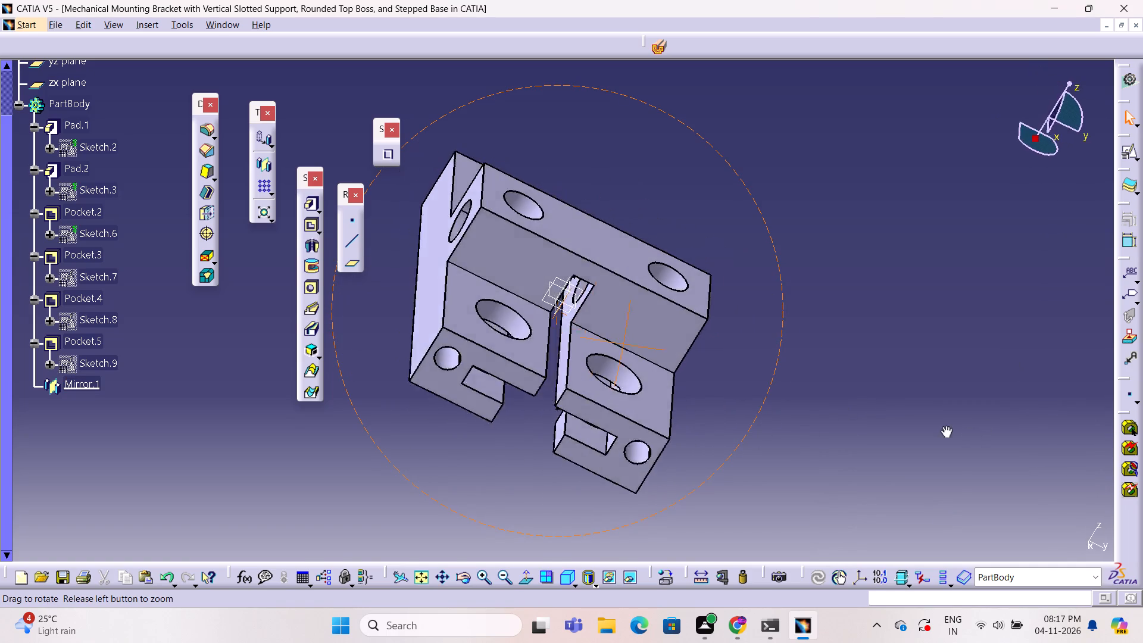
{"action": "middle_click_drag", "start_coordinate": [945, 426], "coordinate": [769, 426]}
{"action": "right_click_drag", "start_coordinate": [945, 426], "coordinate": [769, 426]}
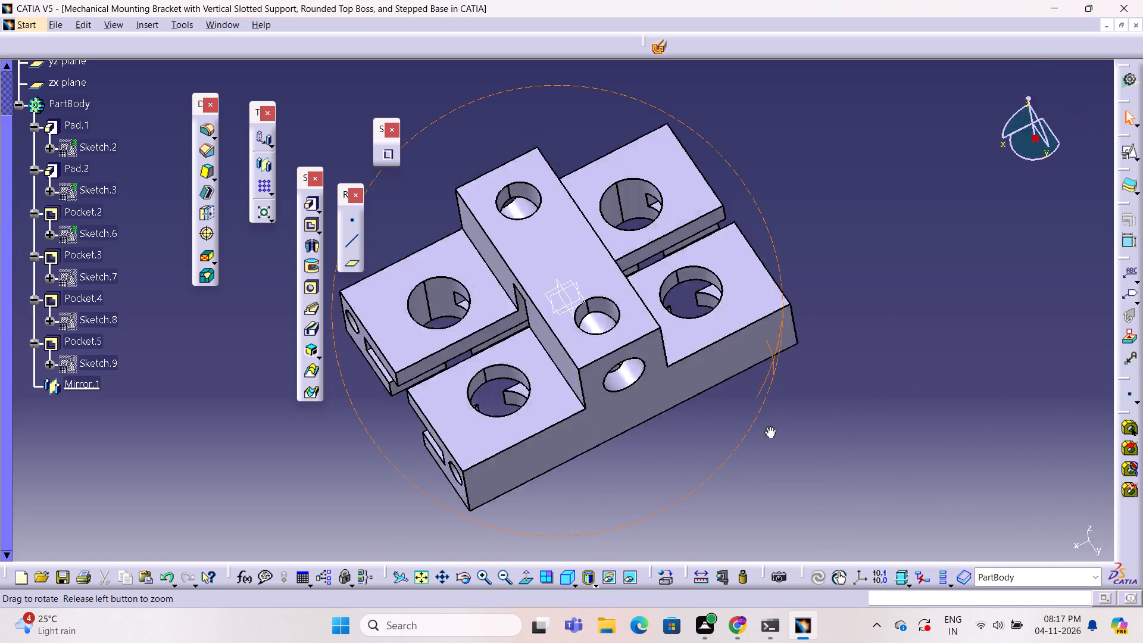
{"action": "right_click_drag", "start_coordinate": [769, 426], "coordinate": [801, 296]}
{"action": "middle_click_drag", "start_coordinate": [769, 426], "coordinate": [801, 296]}
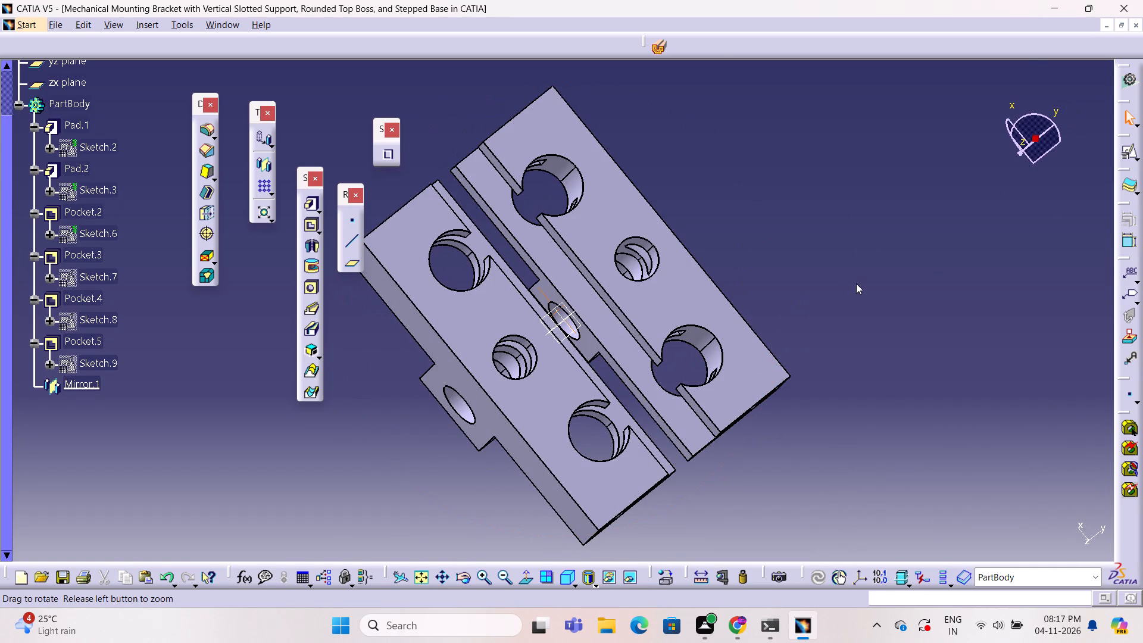
{"action": "left_click", "coordinate": [854, 285]}
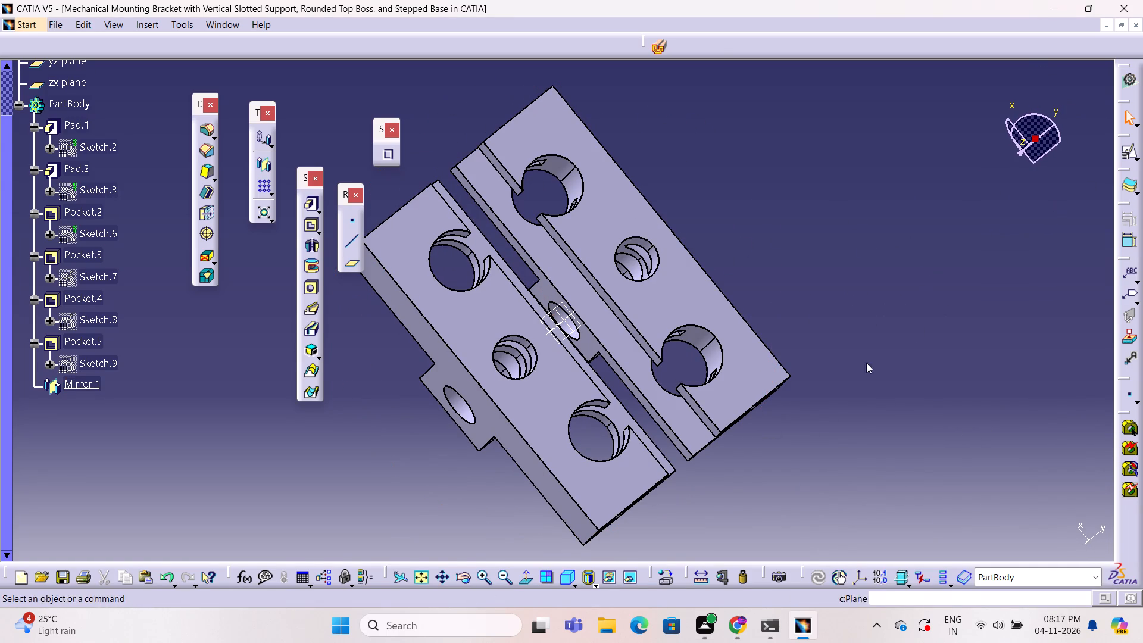
{"action": "left_click", "coordinate": [416, 579]}
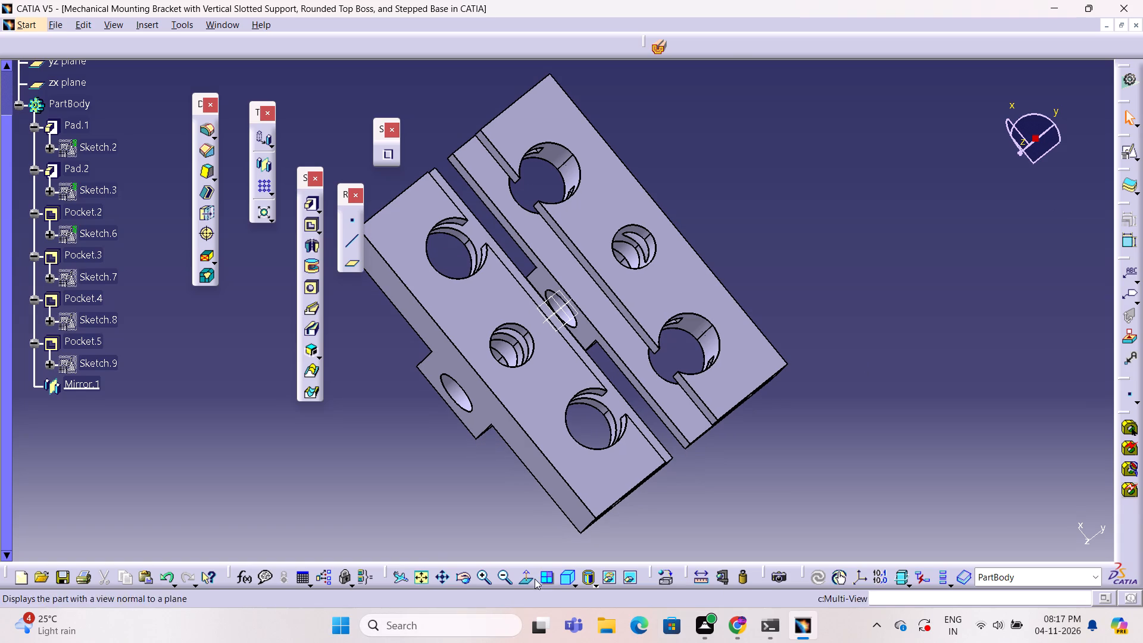
{"action": "left_click", "coordinate": [512, 580]}
{"action": "left_click", "coordinate": [486, 580]}
{"action": "left_click", "coordinate": [535, 581]}
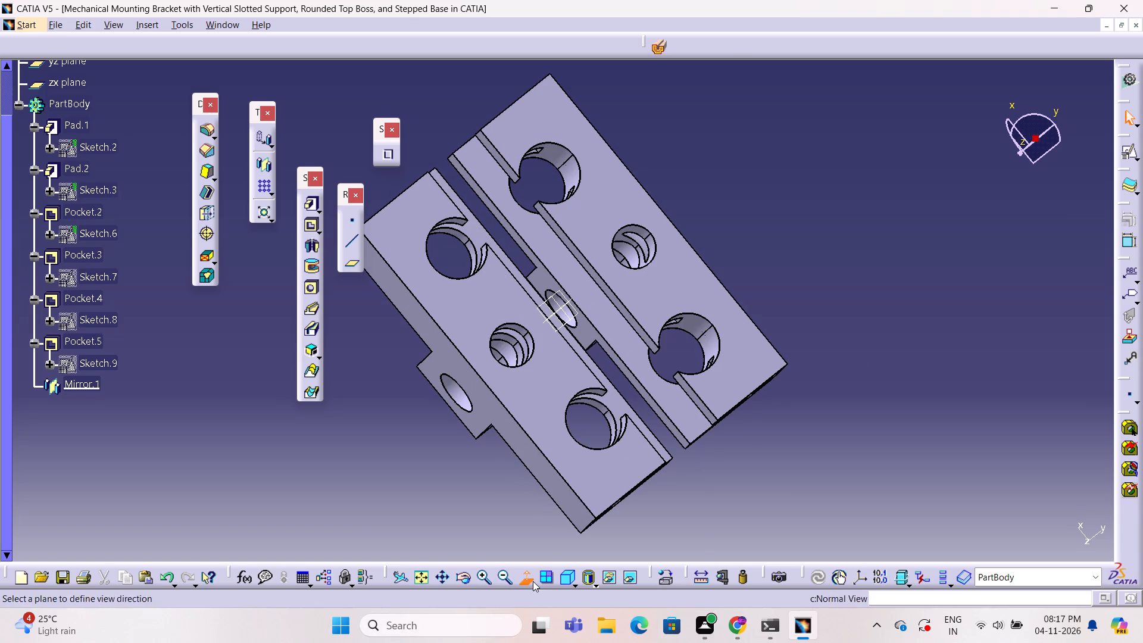
{"action": "left_click", "coordinate": [564, 579]}
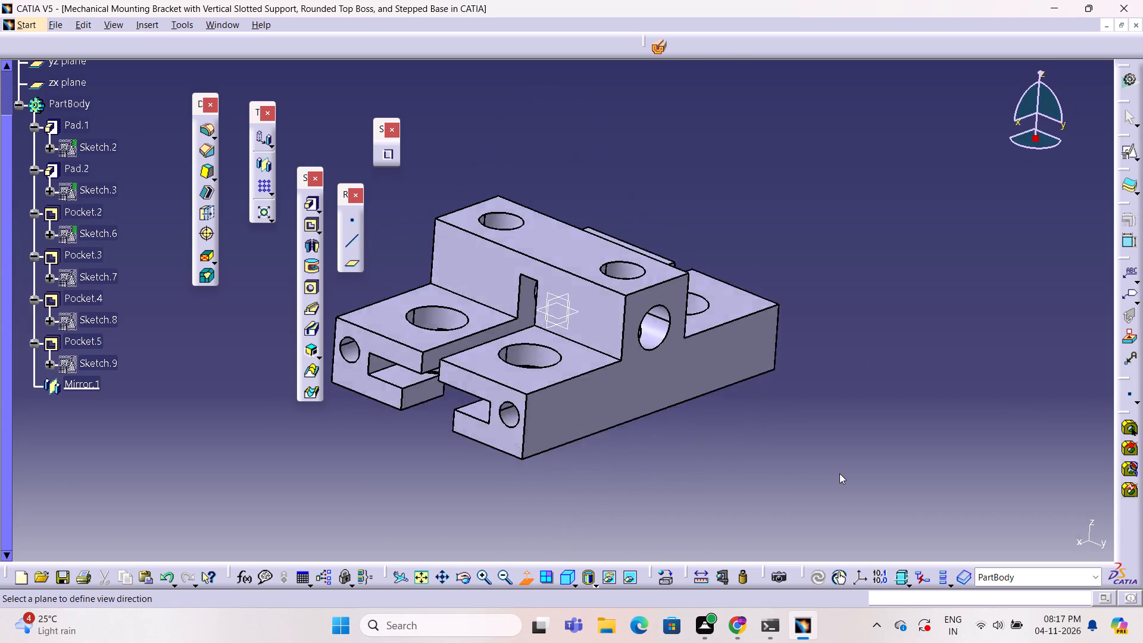
{"action": "left_click", "coordinate": [524, 573]}
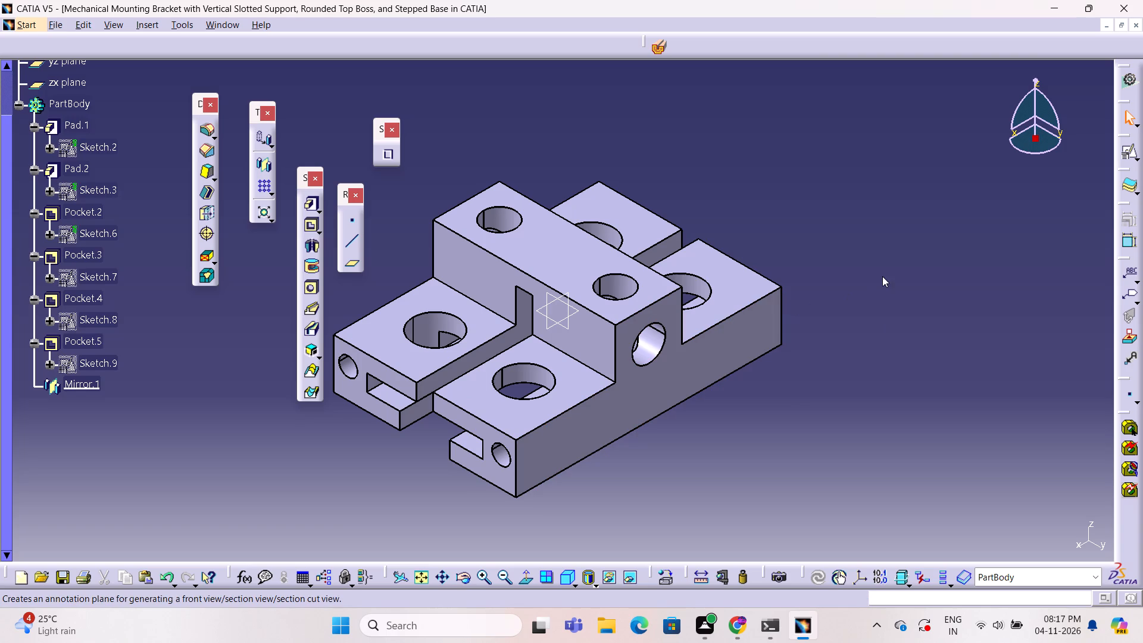
{"action": "left_click", "coordinate": [695, 370]}
{"action": "left_click", "coordinate": [857, 325]}
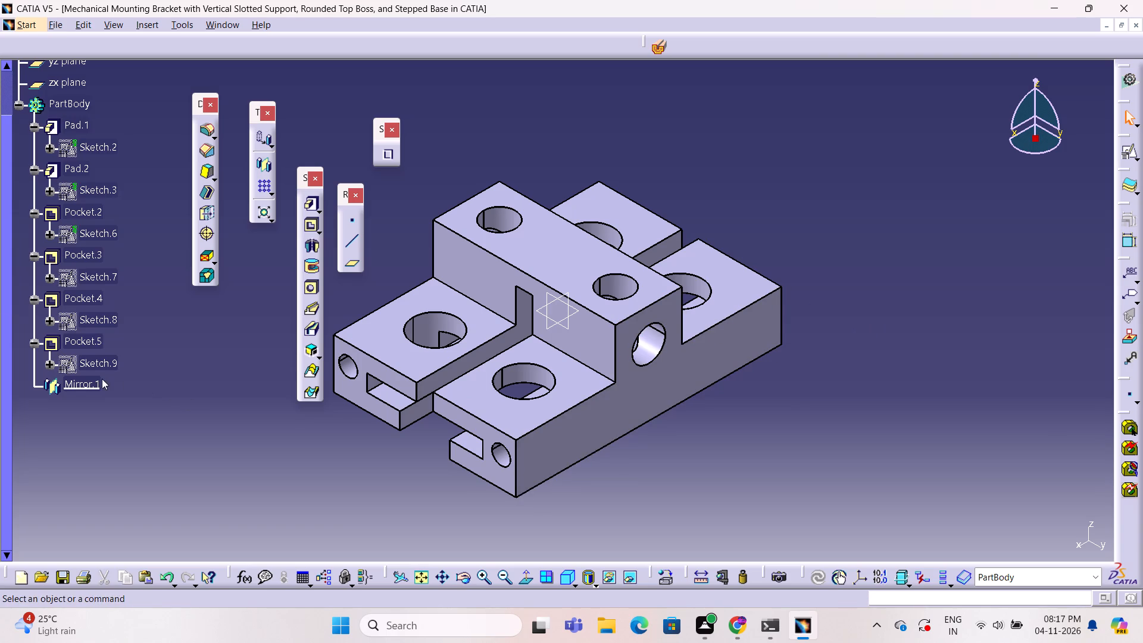
Delete the mirror feature that copies the two large base holes to the opposite end.
{"action": "right_click", "coordinate": [95, 384]}
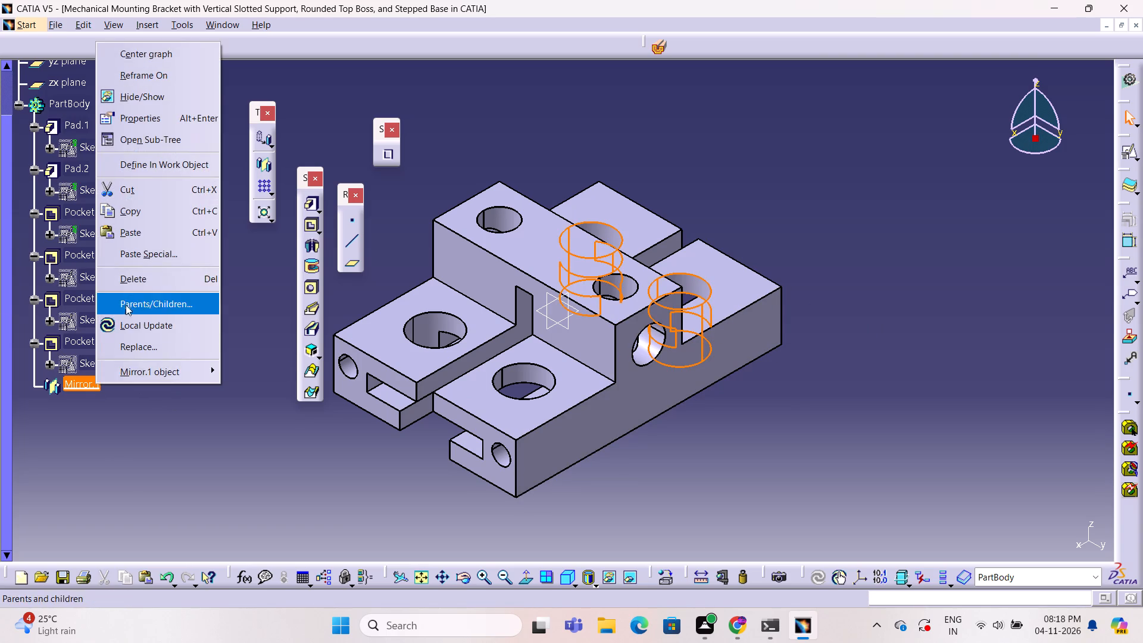
{"action": "left_click", "coordinate": [139, 280]}
{"action": "left_click", "coordinate": [1017, 544]}
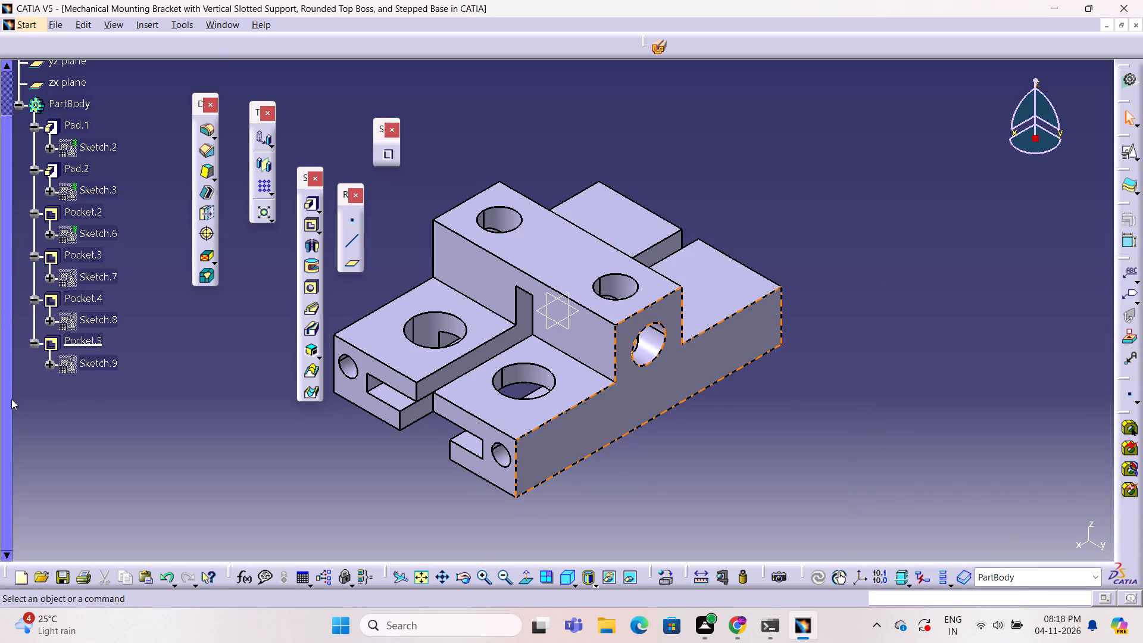
Delete Sketch.9 of the two large base holes together with its dependent Pocket.5.
{"action": "right_click", "coordinate": [101, 364]}
{"action": "left_click", "coordinate": [148, 252]}
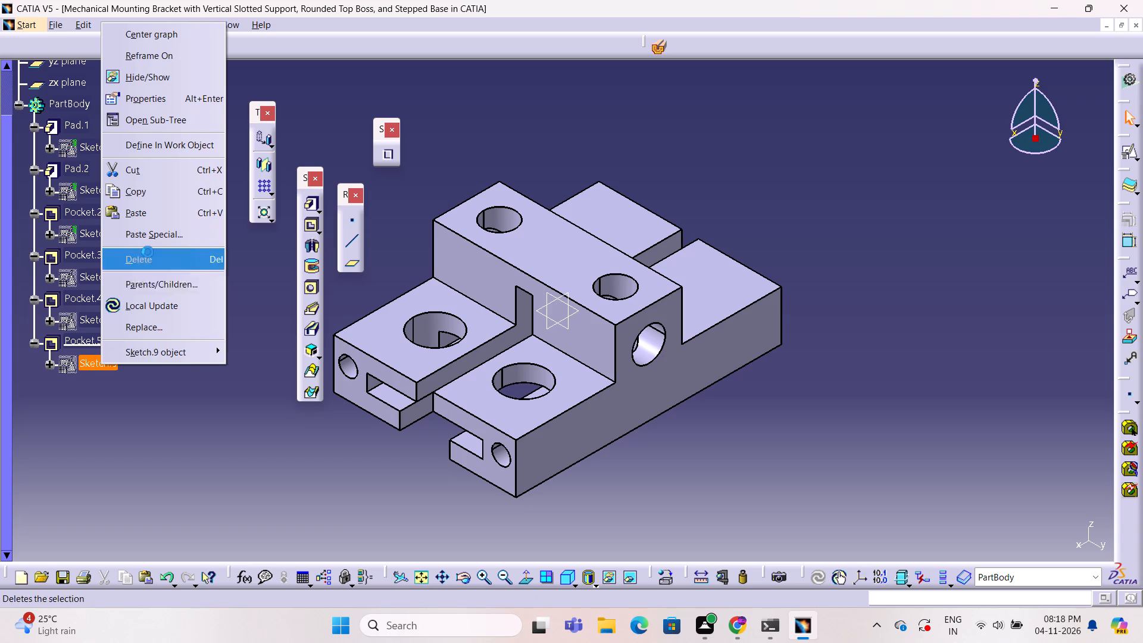
{"action": "left_click", "coordinate": [1016, 532]}
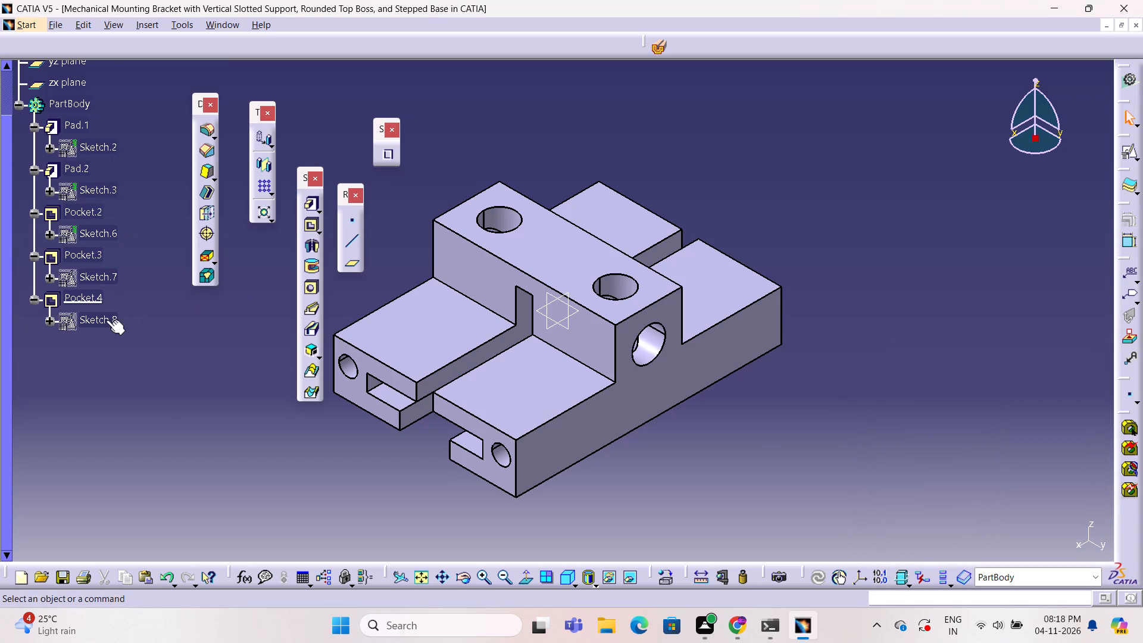
Delete Sketch.8 of the lengthwise base holes together with its dependent Pocket.4.
{"action": "left_click", "coordinate": [105, 322]}
{"action": "double_click", "coordinate": [105, 322]}
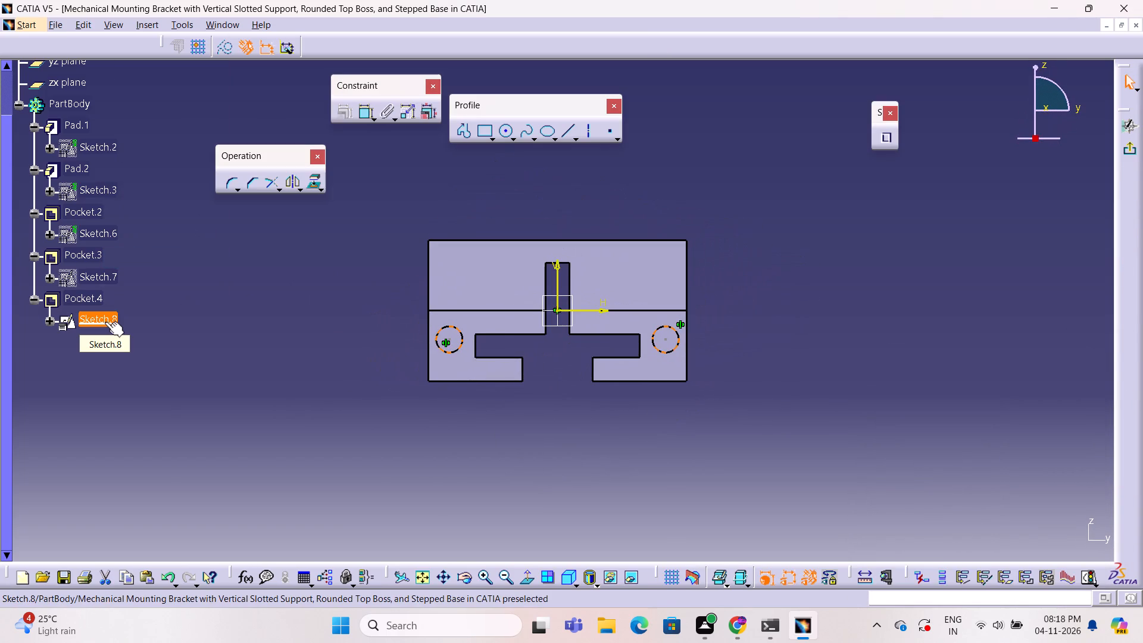
{"action": "right_click", "coordinate": [105, 321]}
{"action": "left_click", "coordinate": [877, 367]}
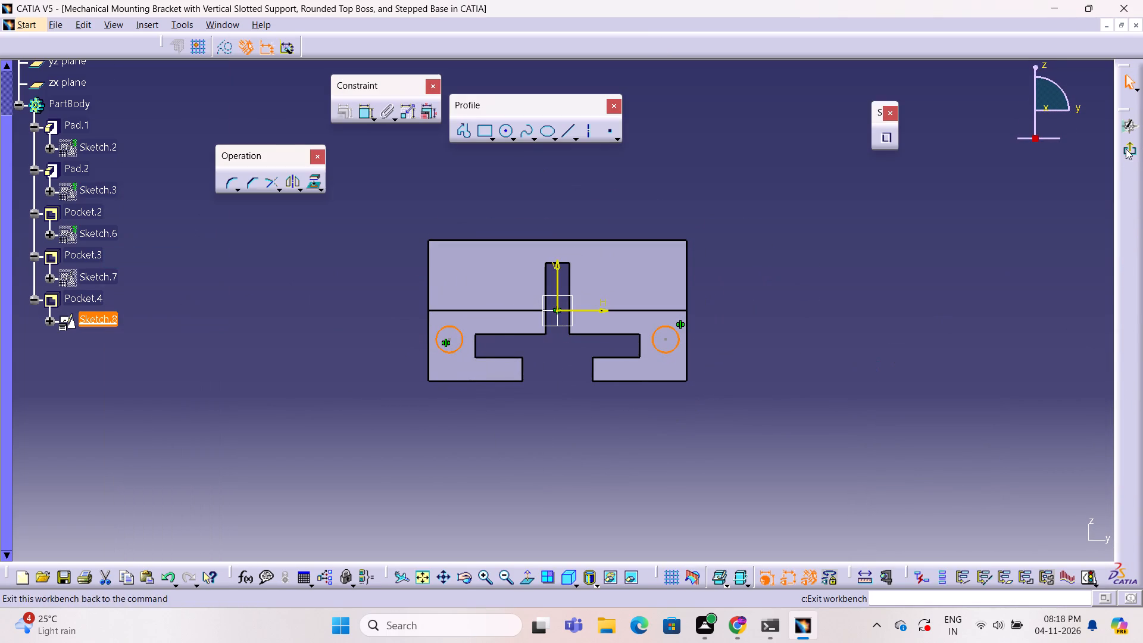
{"action": "left_click", "coordinate": [1126, 149]}
{"action": "right_click", "coordinate": [113, 321]}
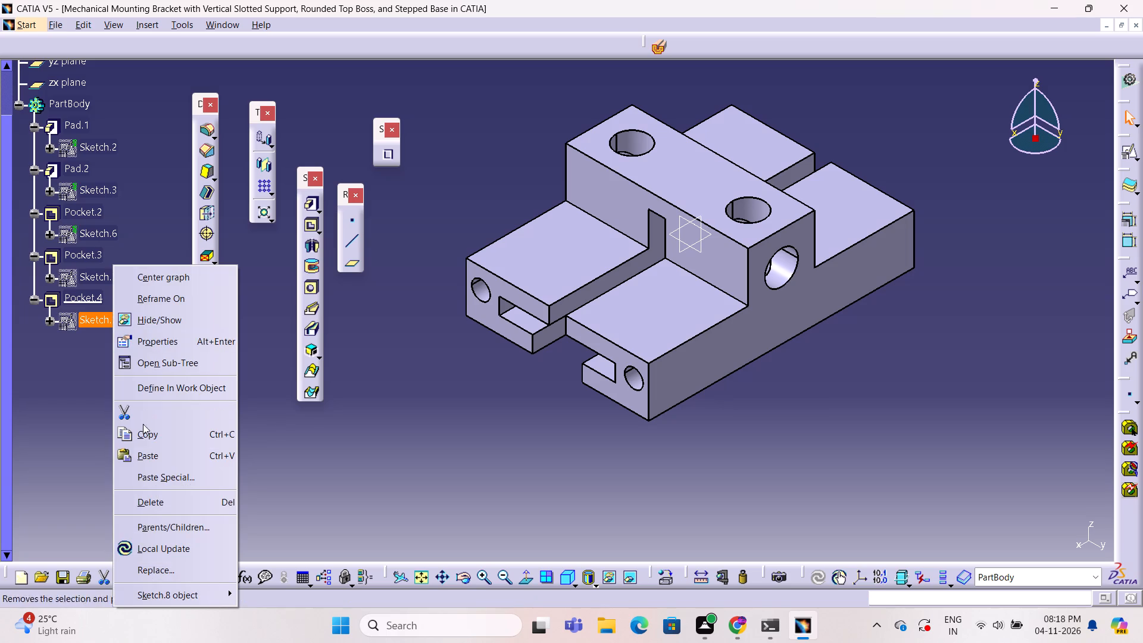
{"action": "left_click", "coordinate": [159, 499]}
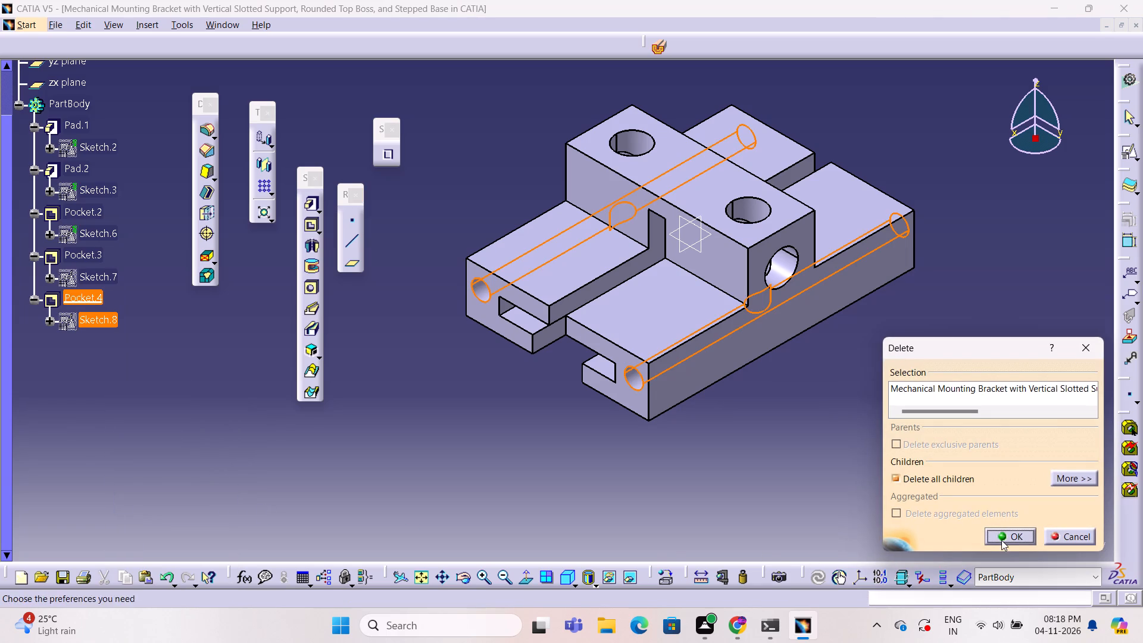
{"action": "left_click", "coordinate": [1001, 540]}
Delete Sketch.7 of the two vertical cross-block holes together with its dependent Pocket.3.
{"action": "right_click", "coordinate": [107, 276]}
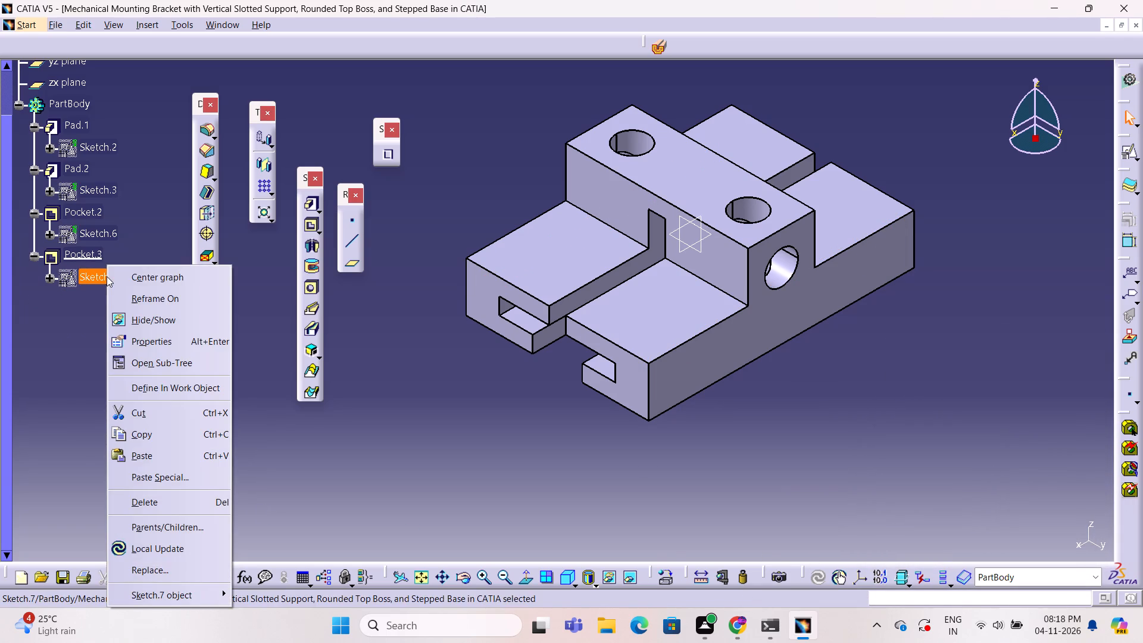
{"action": "left_click", "coordinate": [287, 337]}
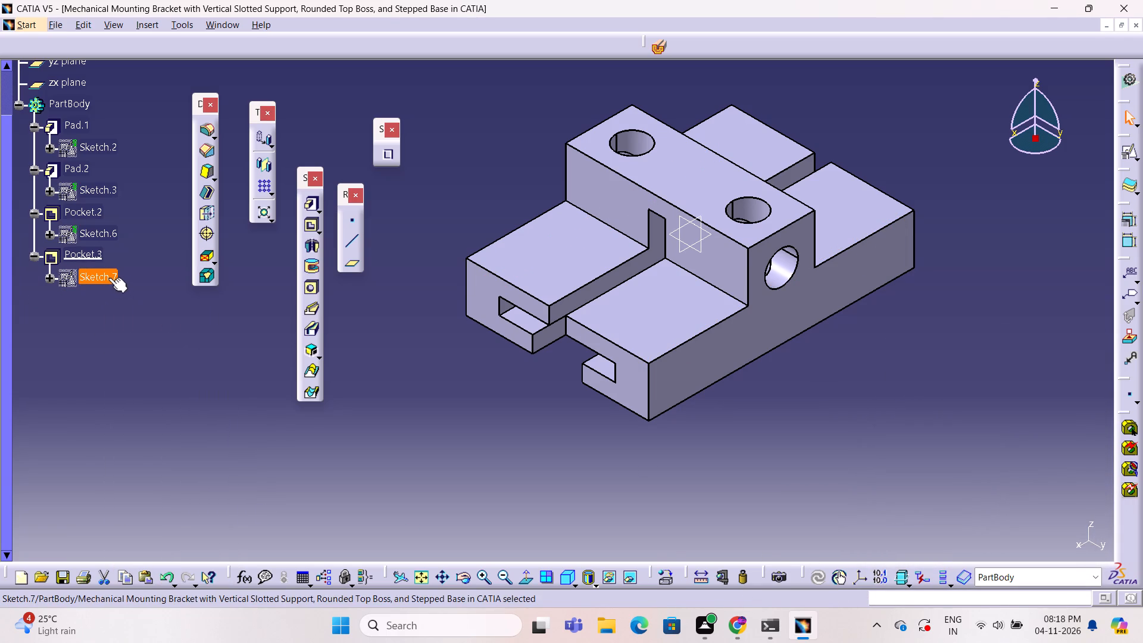
{"action": "left_click", "coordinate": [86, 421]}
{"action": "left_click", "coordinate": [107, 273]}
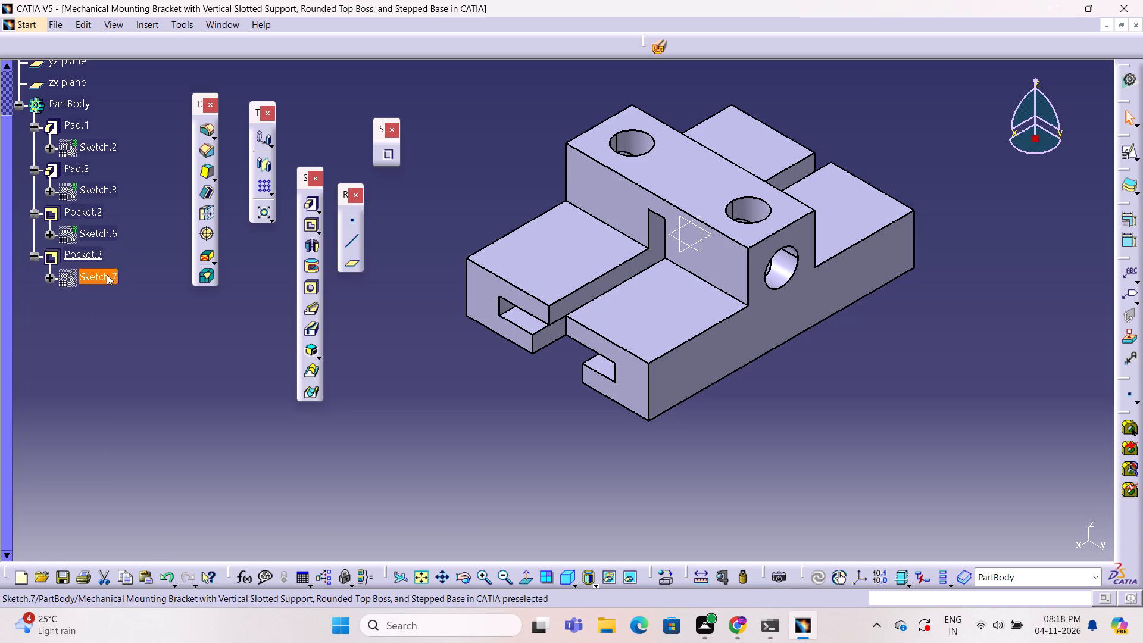
{"action": "right_click", "coordinate": [107, 274]}
{"action": "left_click", "coordinate": [189, 501]}
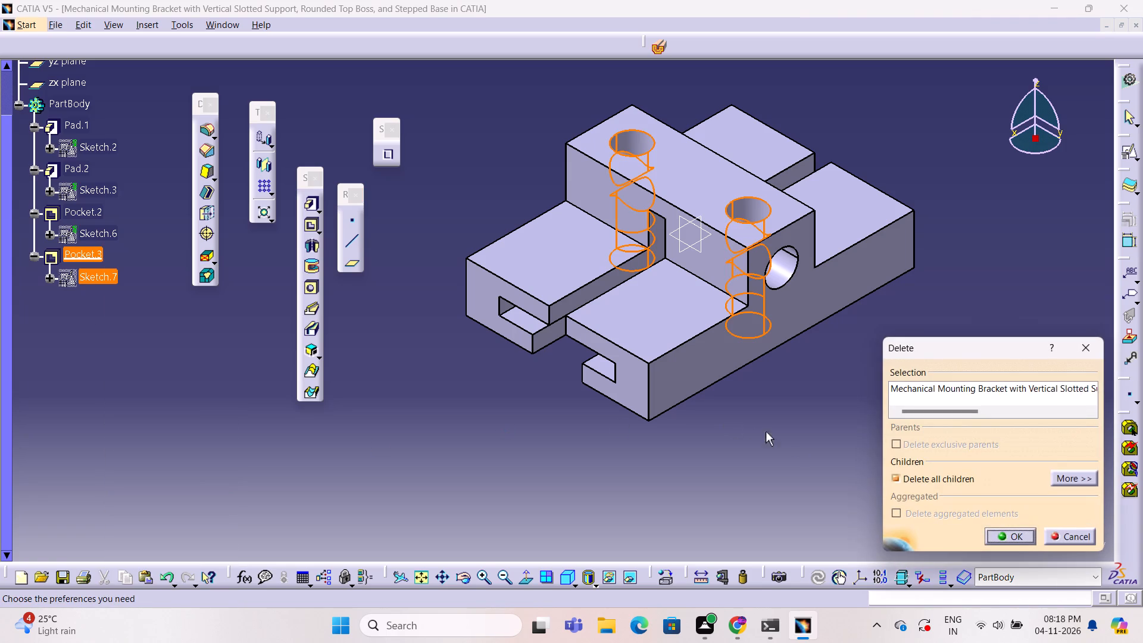
{"action": "left_click", "coordinate": [1019, 541]}
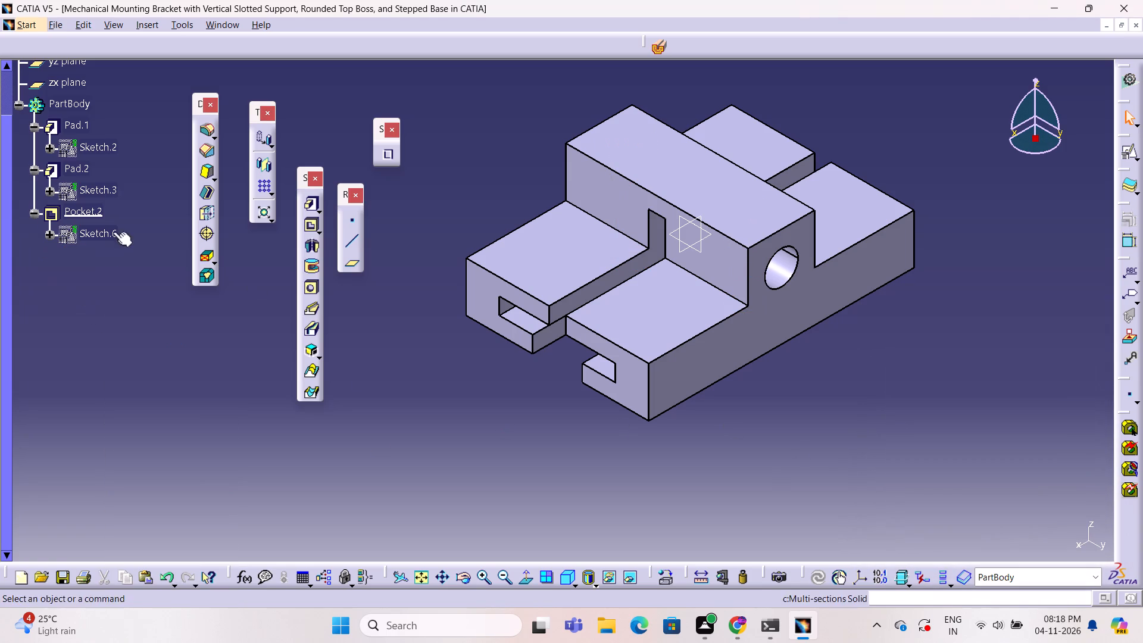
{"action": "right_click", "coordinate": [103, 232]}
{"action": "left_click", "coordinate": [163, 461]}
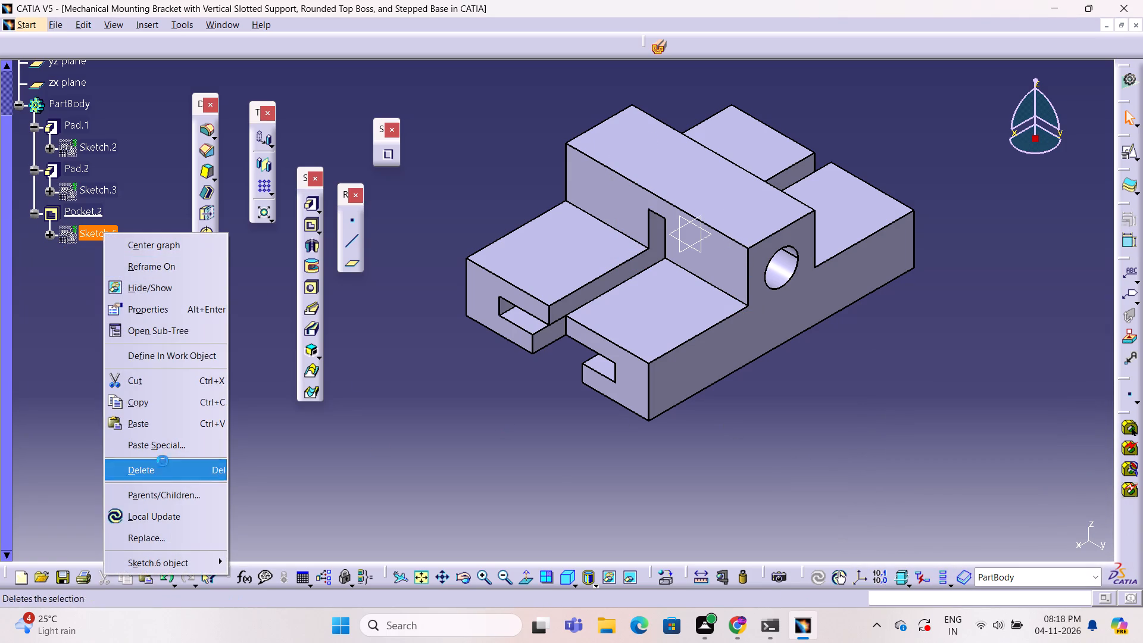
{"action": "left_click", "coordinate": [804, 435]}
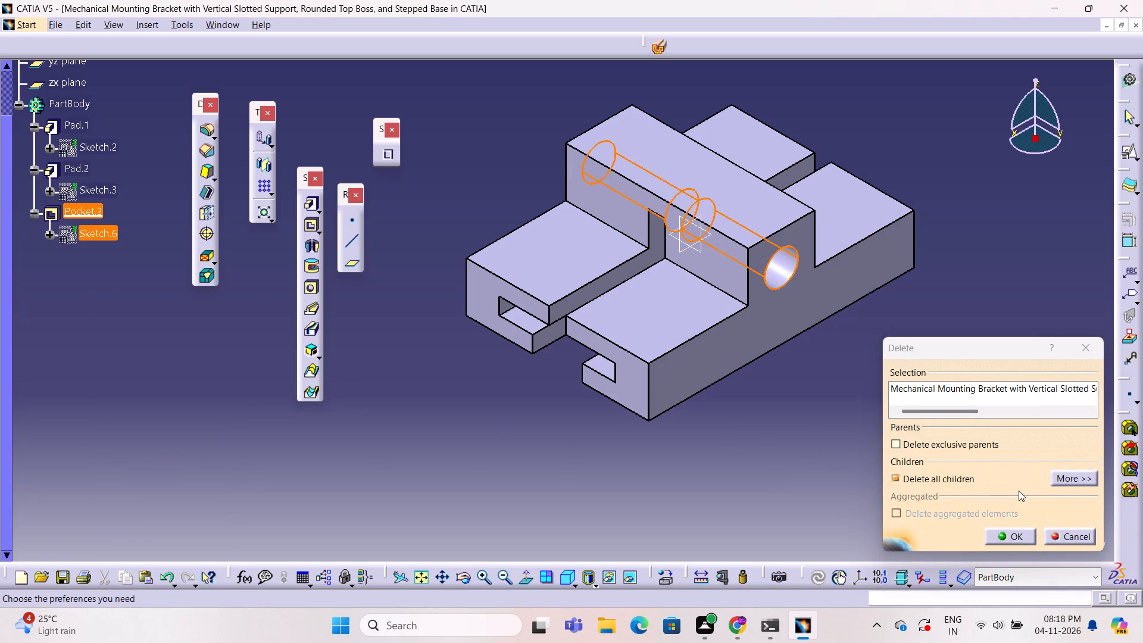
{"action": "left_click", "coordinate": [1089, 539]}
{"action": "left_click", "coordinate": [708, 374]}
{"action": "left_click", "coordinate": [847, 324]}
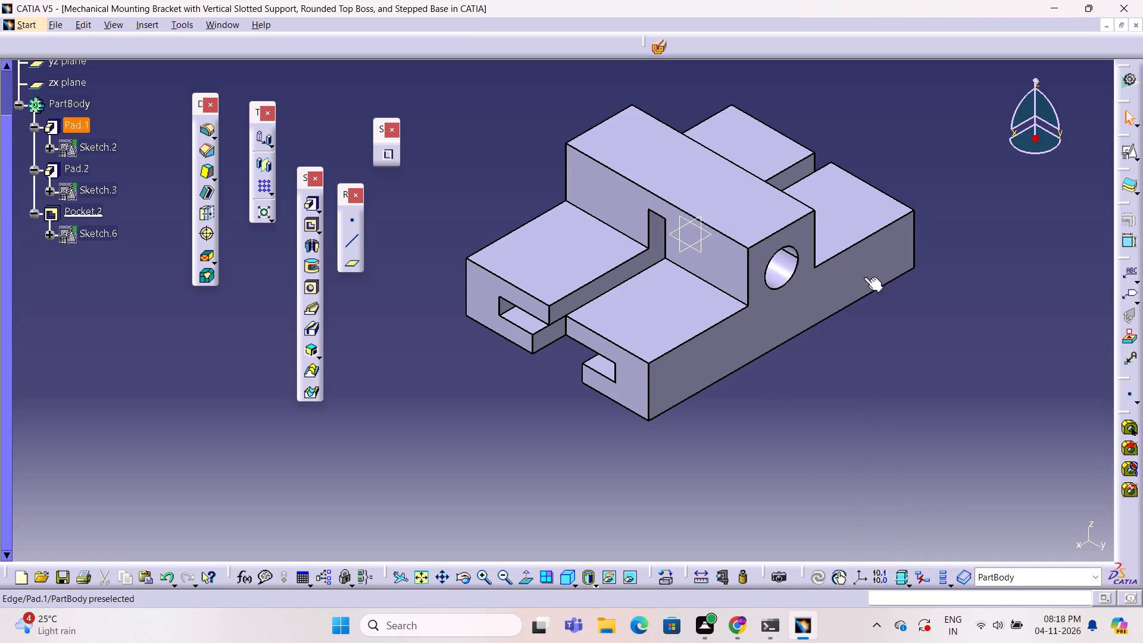
Examine the remaining slotted base and cross block with its crosswise hole from several angles, fitting the part in view.
{"action": "left_click", "coordinate": [482, 163]}
{"action": "middle_click_drag", "start_coordinate": [482, 163], "coordinate": [604, 170]}
{"action": "right_click_drag", "start_coordinate": [485, 168], "coordinate": [605, 169]}
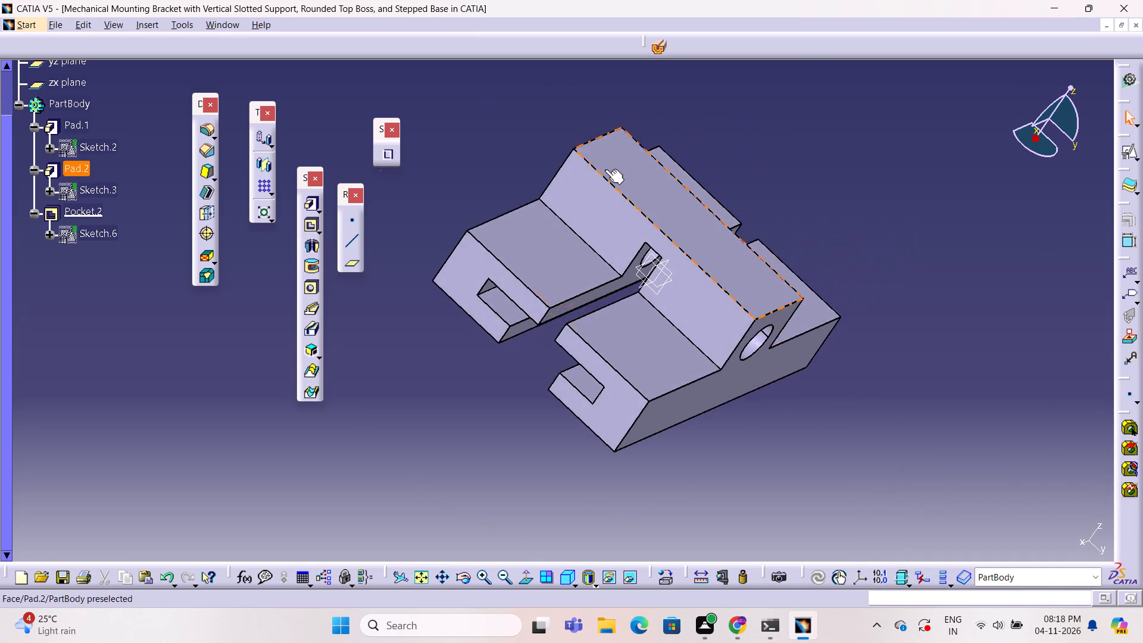
{"action": "right_click_drag", "start_coordinate": [605, 169], "coordinate": [605, 167]}
{"action": "middle_click", "coordinate": [605, 168]}
{"action": "middle_click", "coordinate": [605, 168]}
{"action": "middle_click", "coordinate": [605, 167]}
{"action": "middle_click", "coordinate": [605, 167]}
{"action": "middle_click_drag", "start_coordinate": [646, 282], "coordinate": [667, 211]}
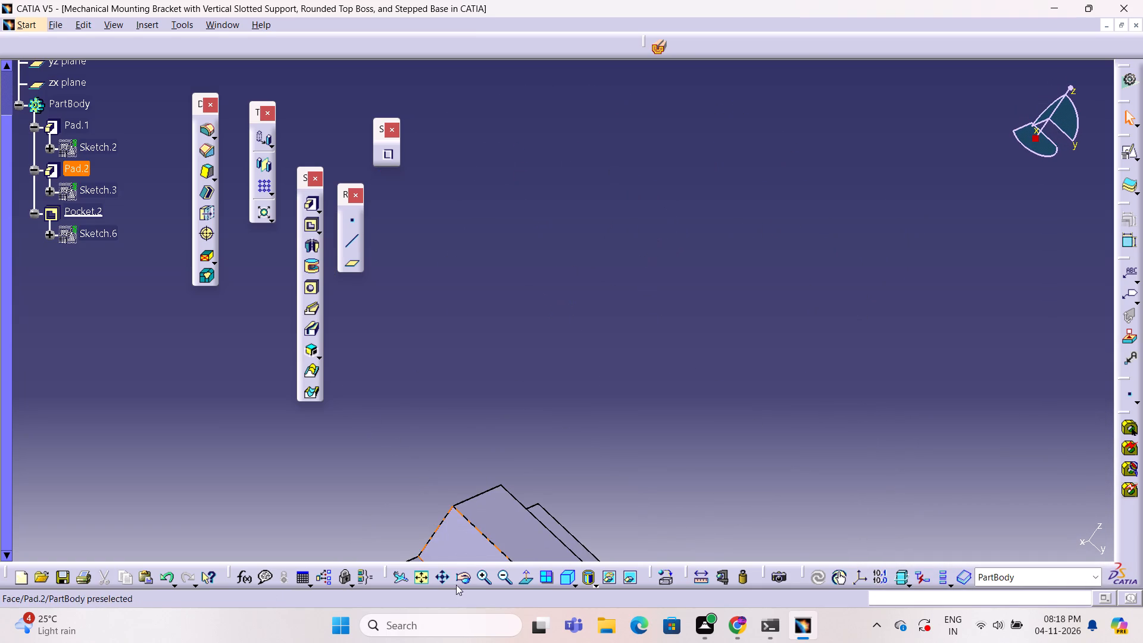
{"action": "left_click", "coordinate": [414, 574]}
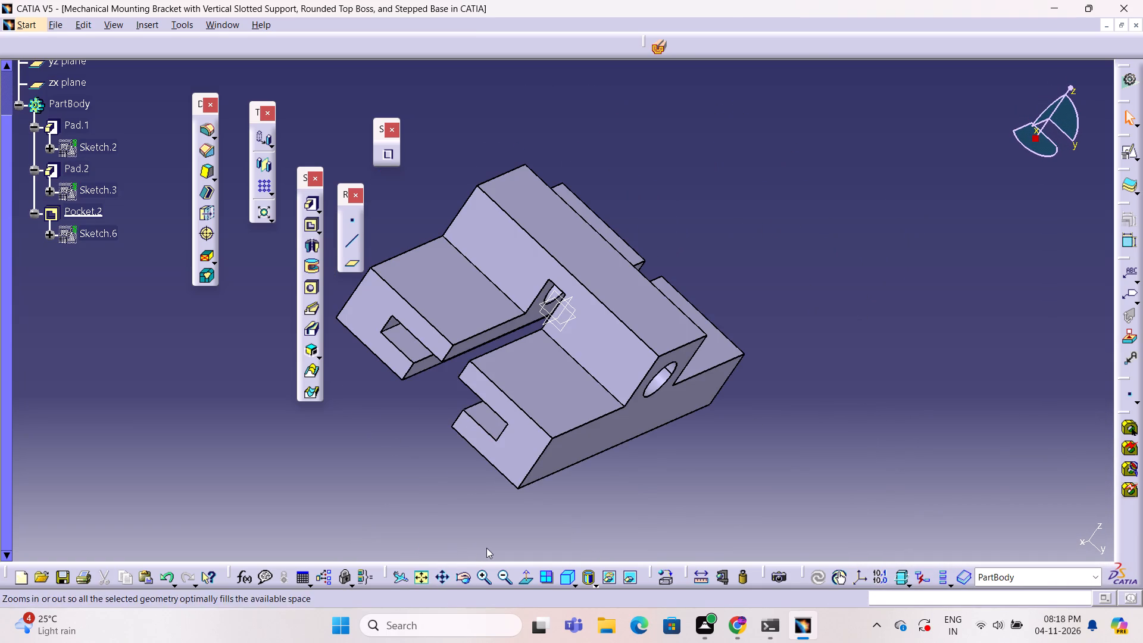
{"action": "left_click", "coordinate": [527, 575]}
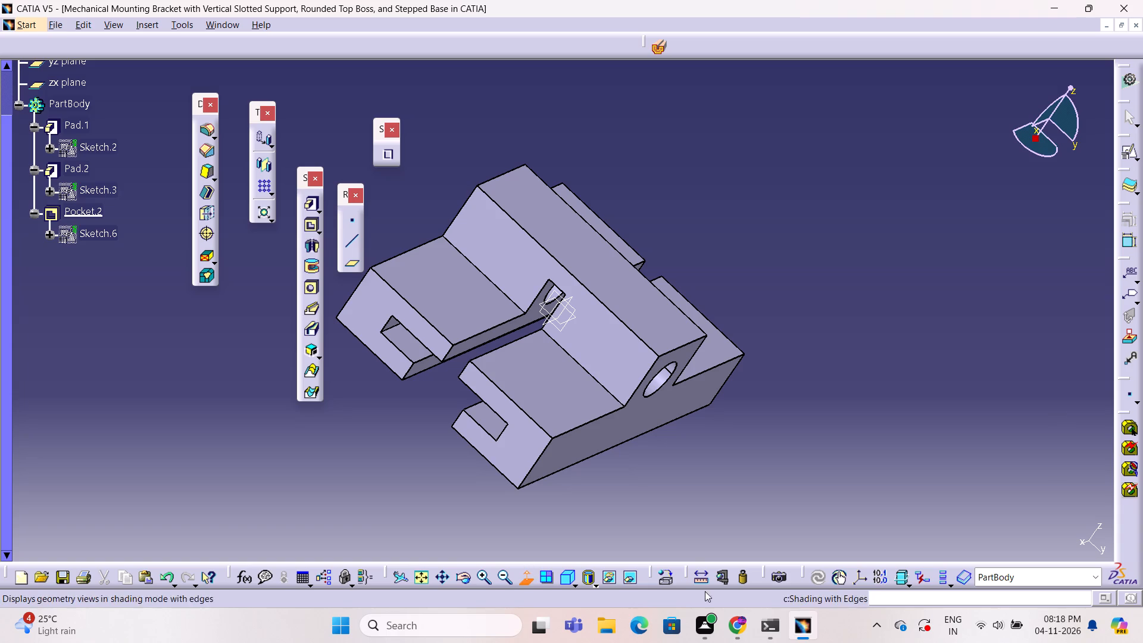
{"action": "middle_click_drag", "start_coordinate": [288, 452], "coordinate": [419, 439]}
{"action": "right_click_drag", "start_coordinate": [288, 452], "coordinate": [419, 439]}
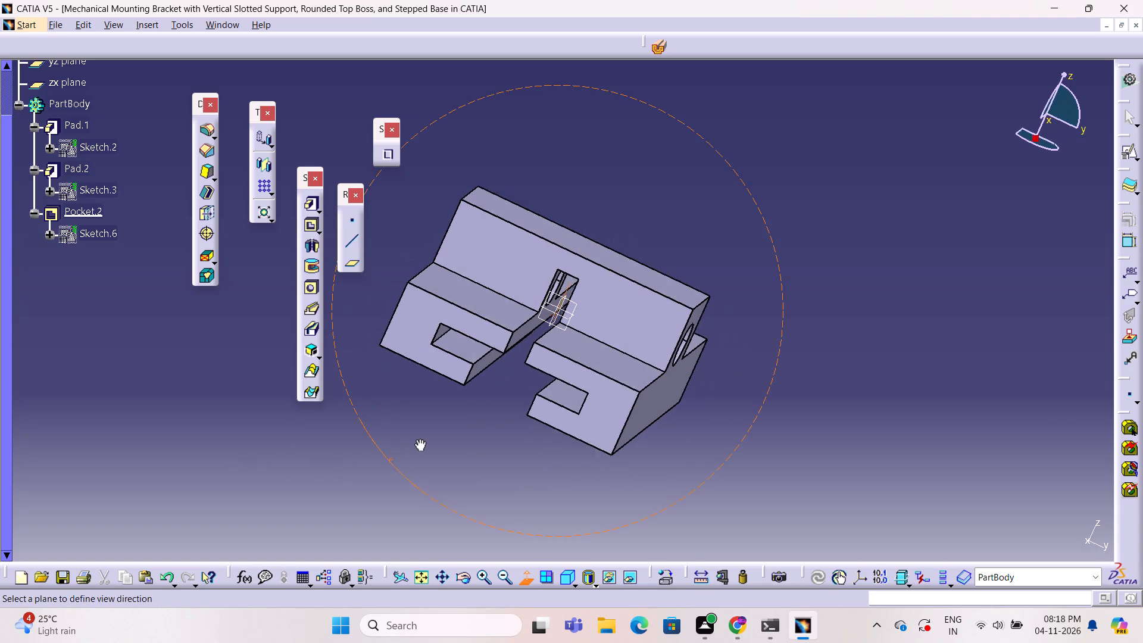
{"action": "middle_click_drag", "start_coordinate": [419, 439], "coordinate": [420, 438]}
{"action": "right_click_drag", "start_coordinate": [419, 439], "coordinate": [420, 436]}
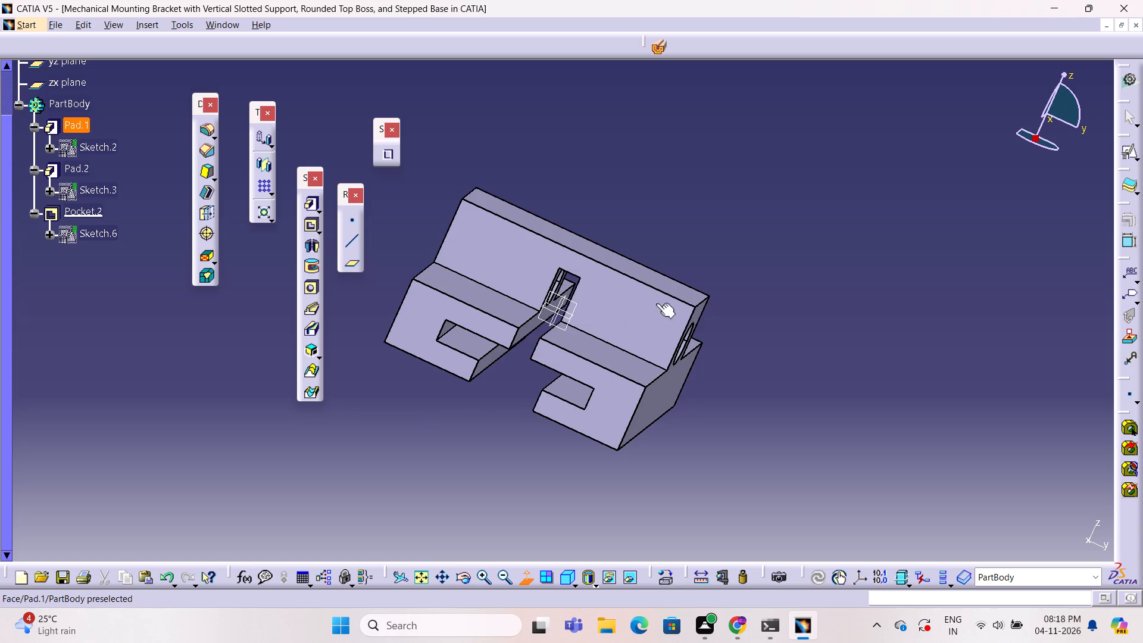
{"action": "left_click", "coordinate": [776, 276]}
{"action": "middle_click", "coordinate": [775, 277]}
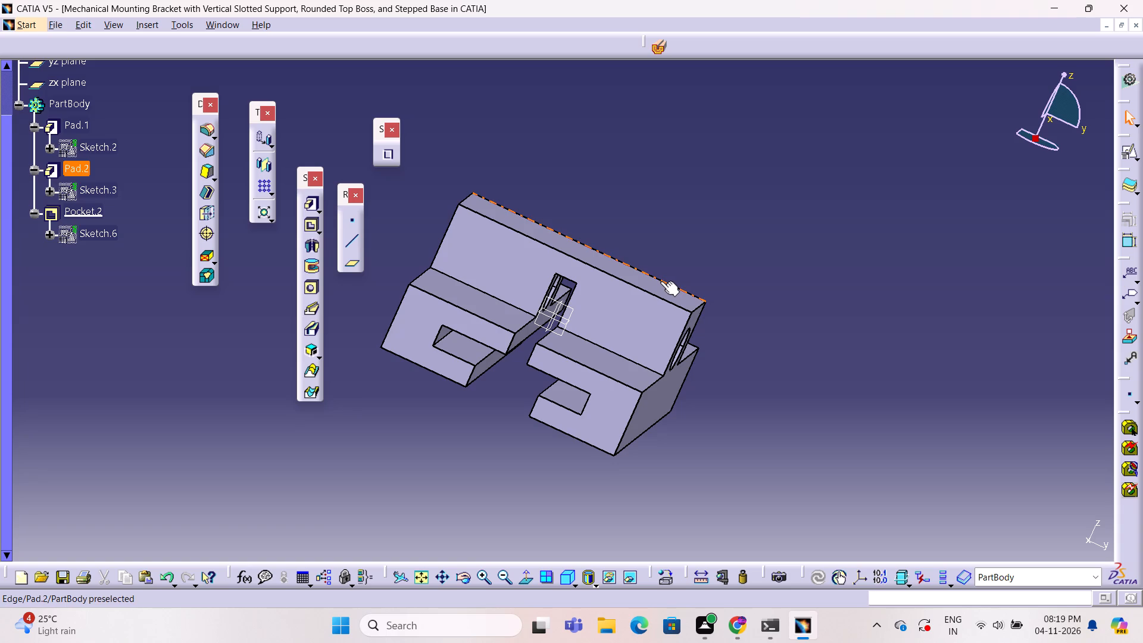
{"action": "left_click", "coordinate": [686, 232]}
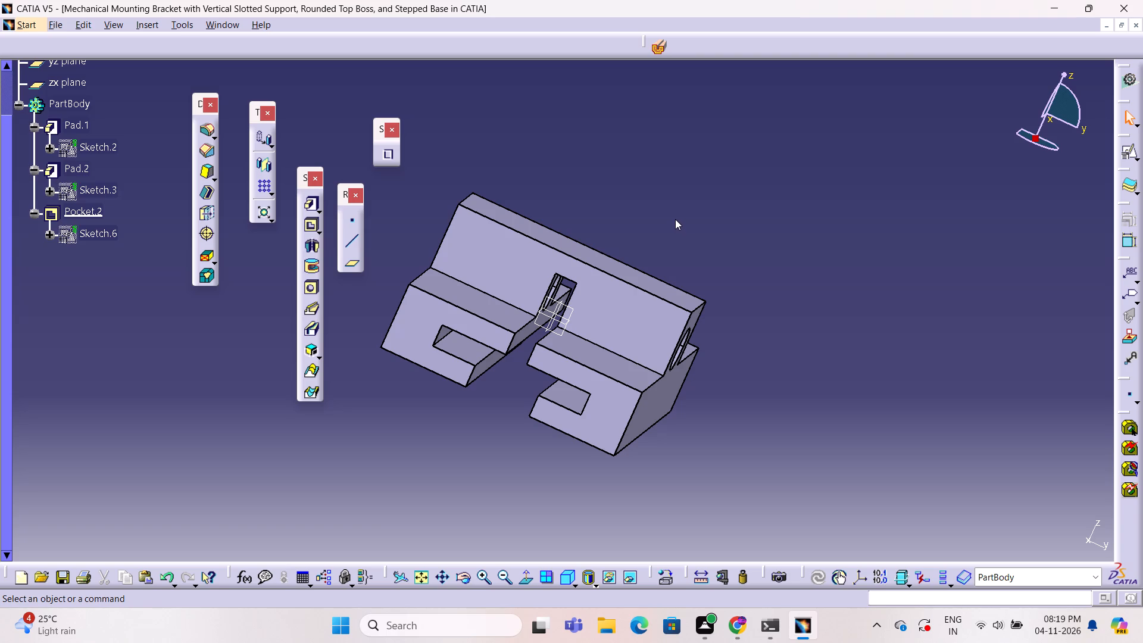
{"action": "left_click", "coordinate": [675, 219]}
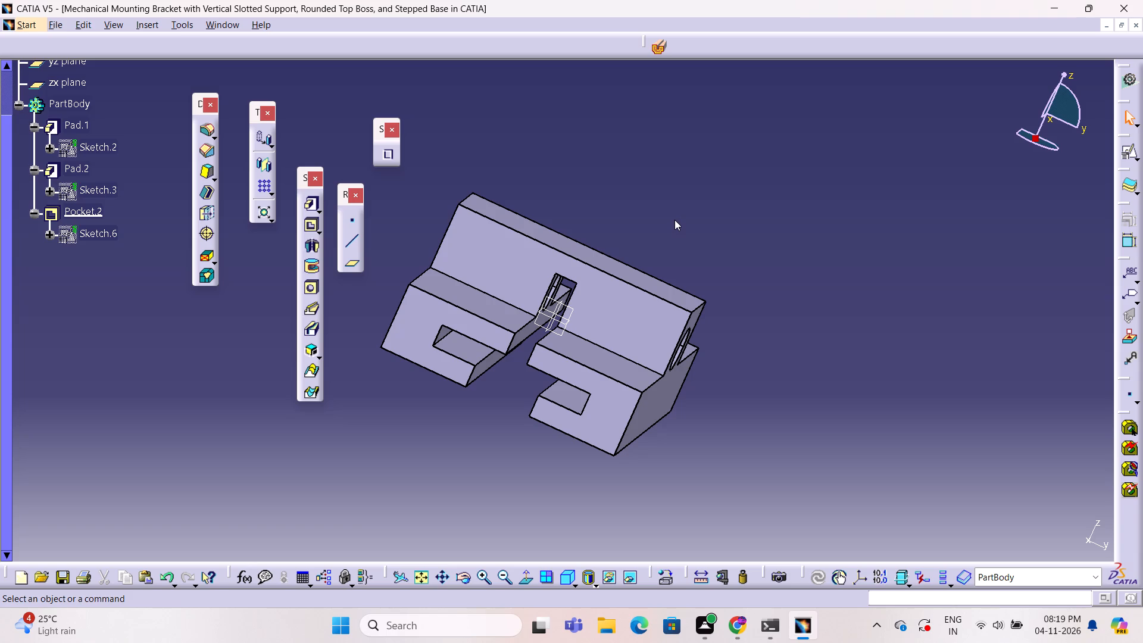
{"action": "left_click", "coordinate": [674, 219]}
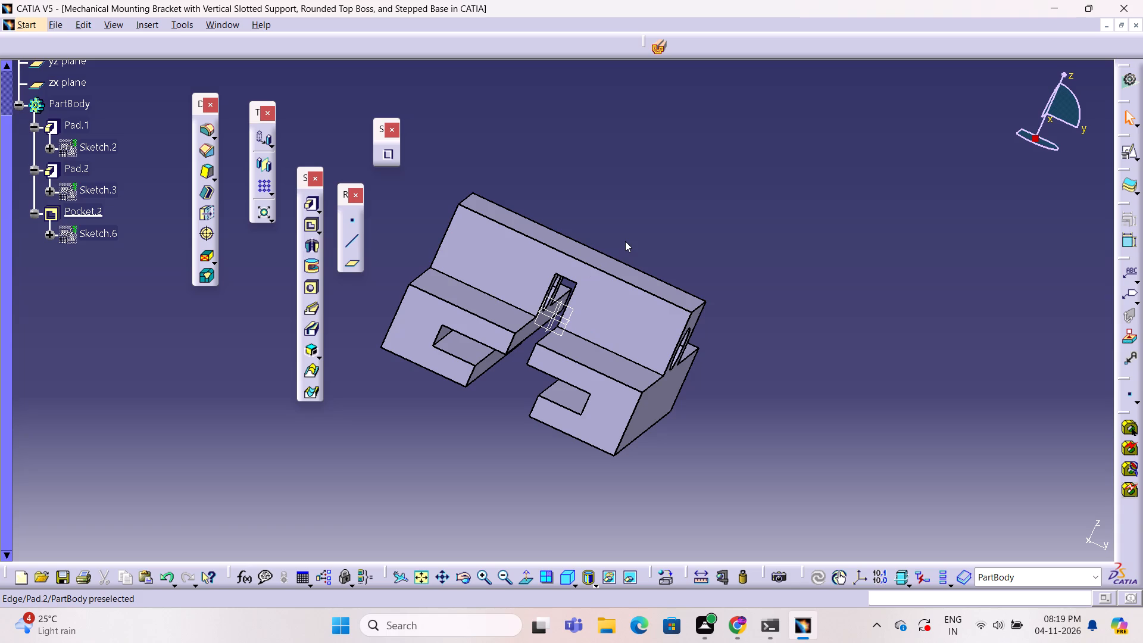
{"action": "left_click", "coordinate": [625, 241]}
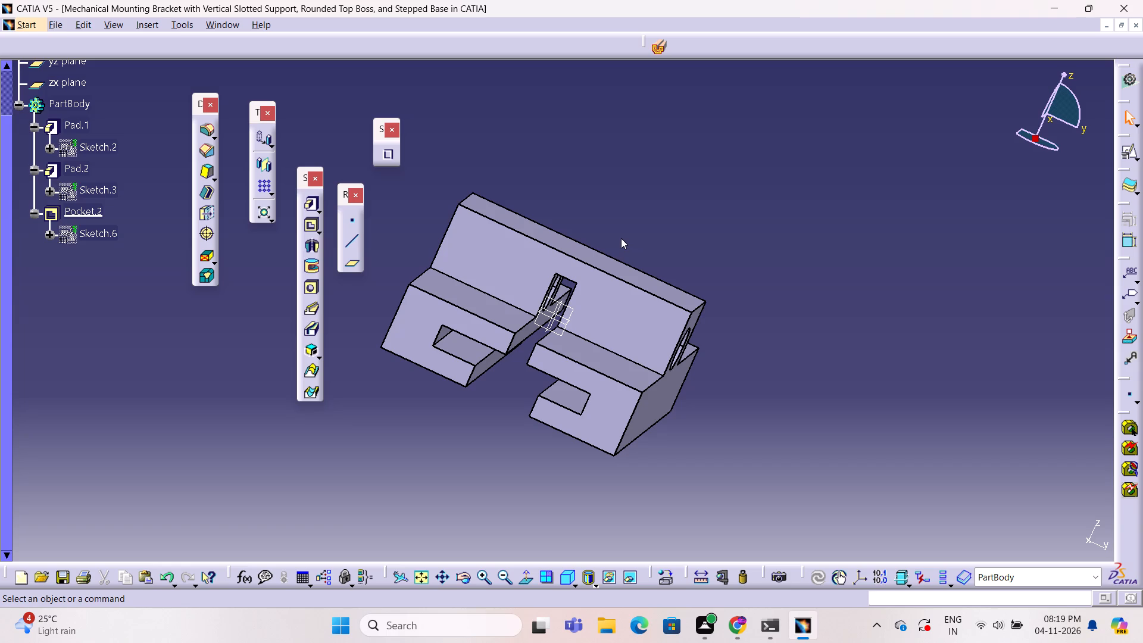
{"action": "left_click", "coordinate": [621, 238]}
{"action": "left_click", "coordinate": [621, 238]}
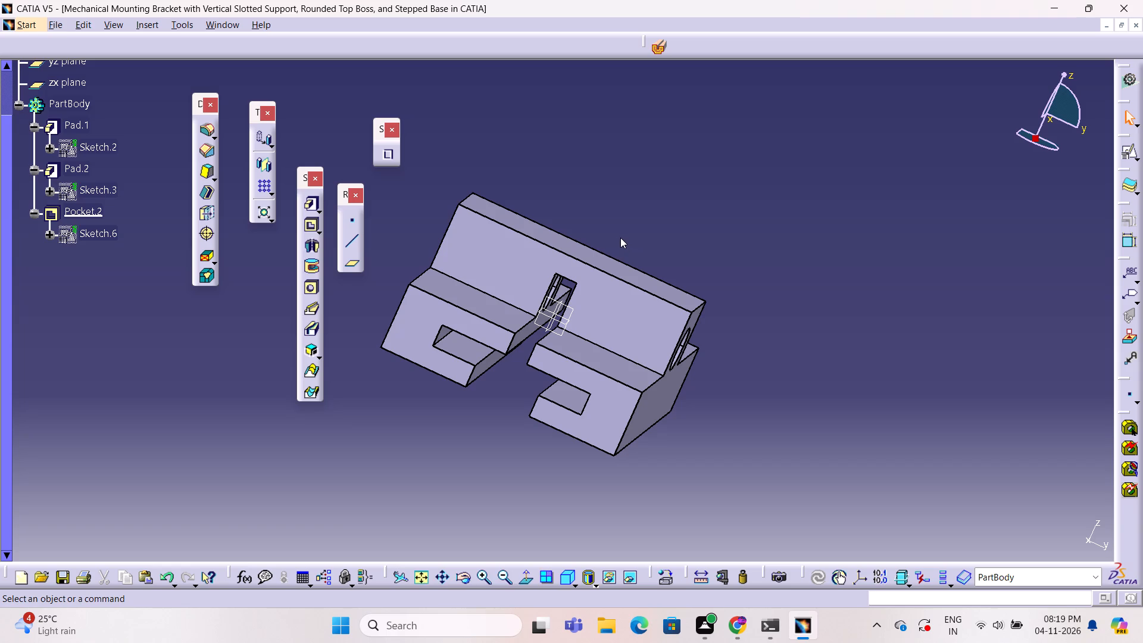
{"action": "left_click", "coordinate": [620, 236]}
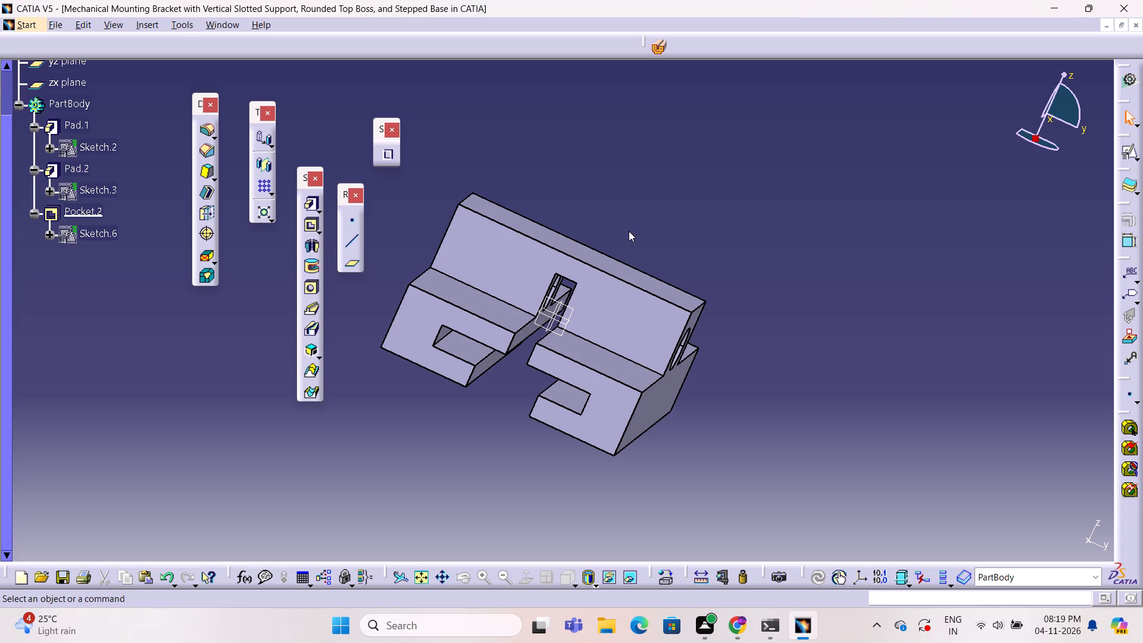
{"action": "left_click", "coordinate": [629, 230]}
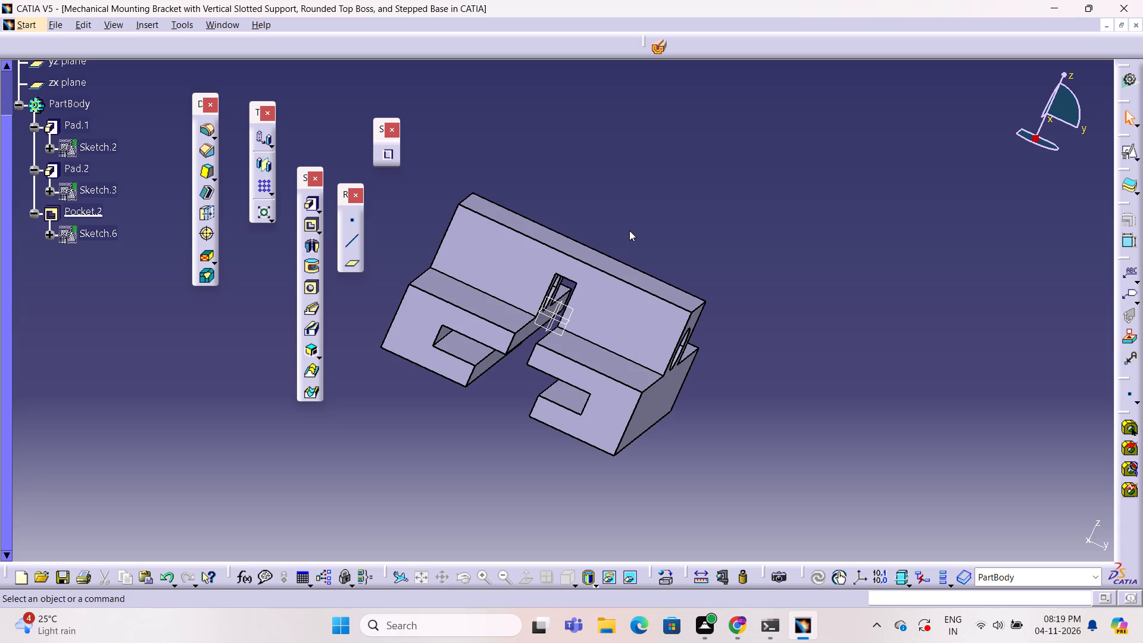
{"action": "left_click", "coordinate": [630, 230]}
Start a positioned sketch on the cross block's front face and draw a circle beside the central slot, on the negative-H side.
{"action": "left_click", "coordinate": [617, 308]}
{"action": "left_click", "coordinate": [820, 233]}
{"action": "left_click", "coordinate": [627, 317]}
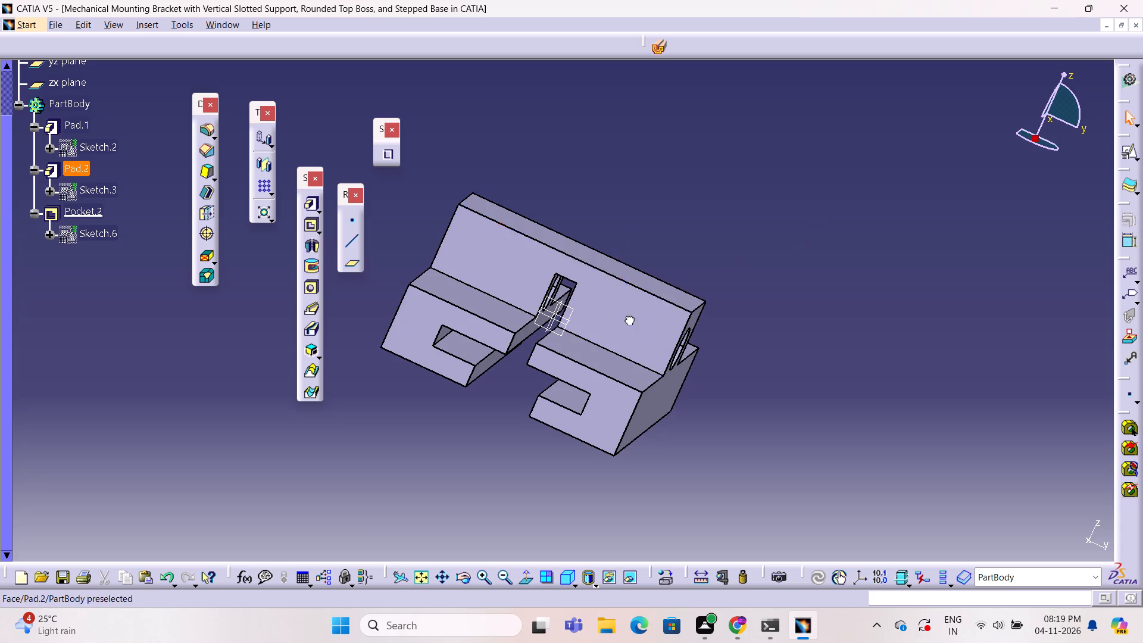
{"action": "left_click", "coordinate": [1123, 157]}
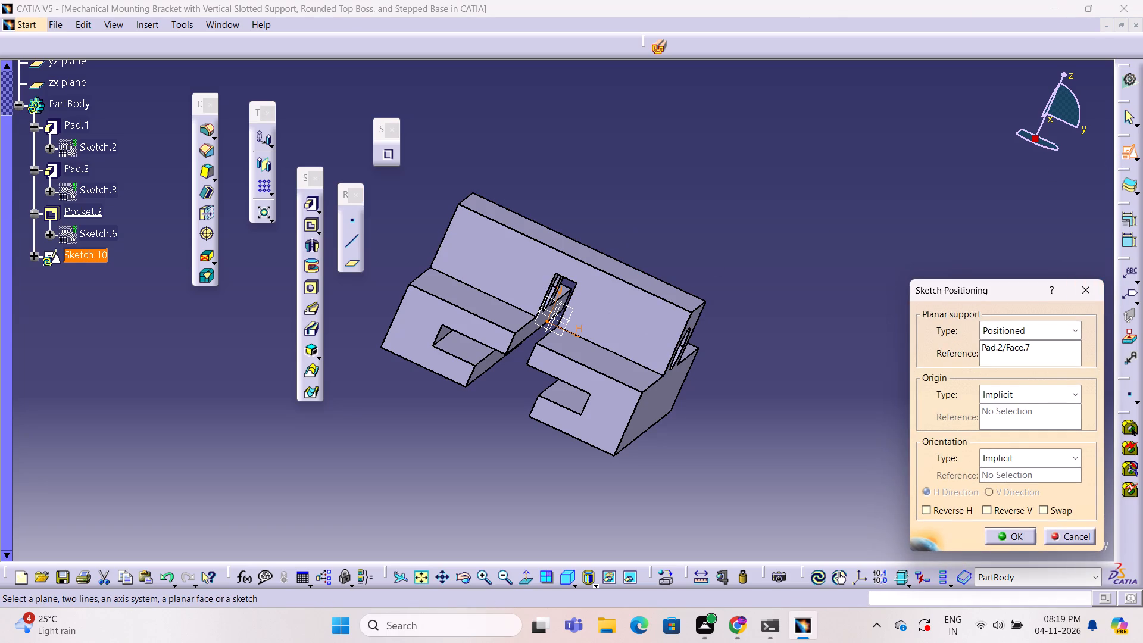
{"action": "left_click", "coordinate": [1004, 533]}
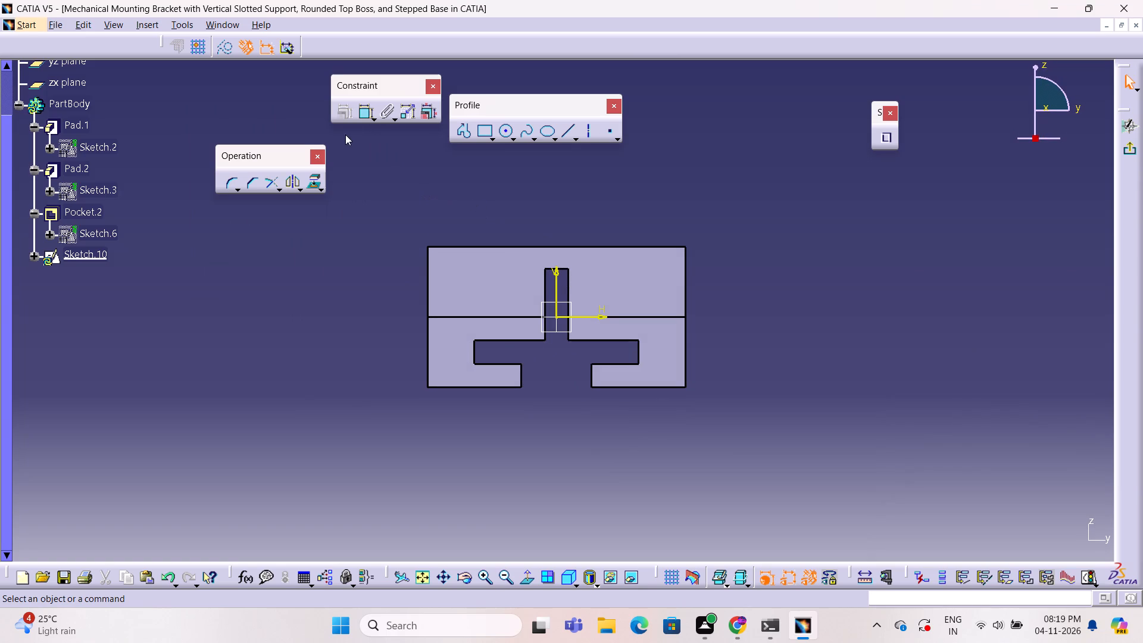
{"action": "left_click", "coordinate": [503, 132]}
{"action": "left_click", "coordinate": [485, 280]}
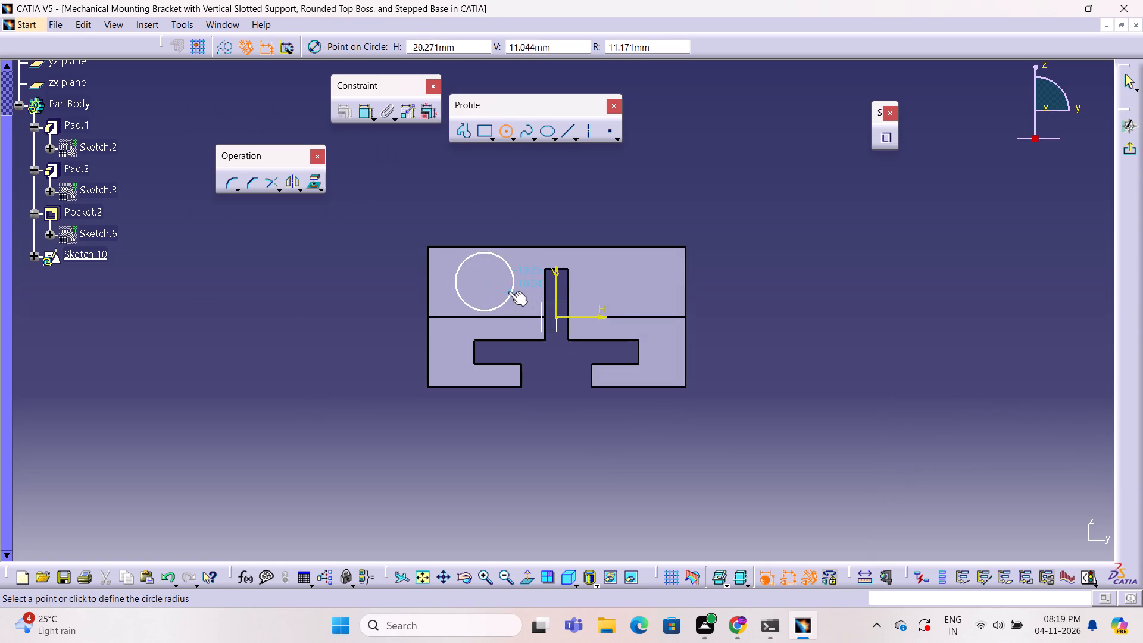
{"action": "left_click", "coordinate": [502, 288]}
{"action": "left_click", "coordinate": [764, 185]}
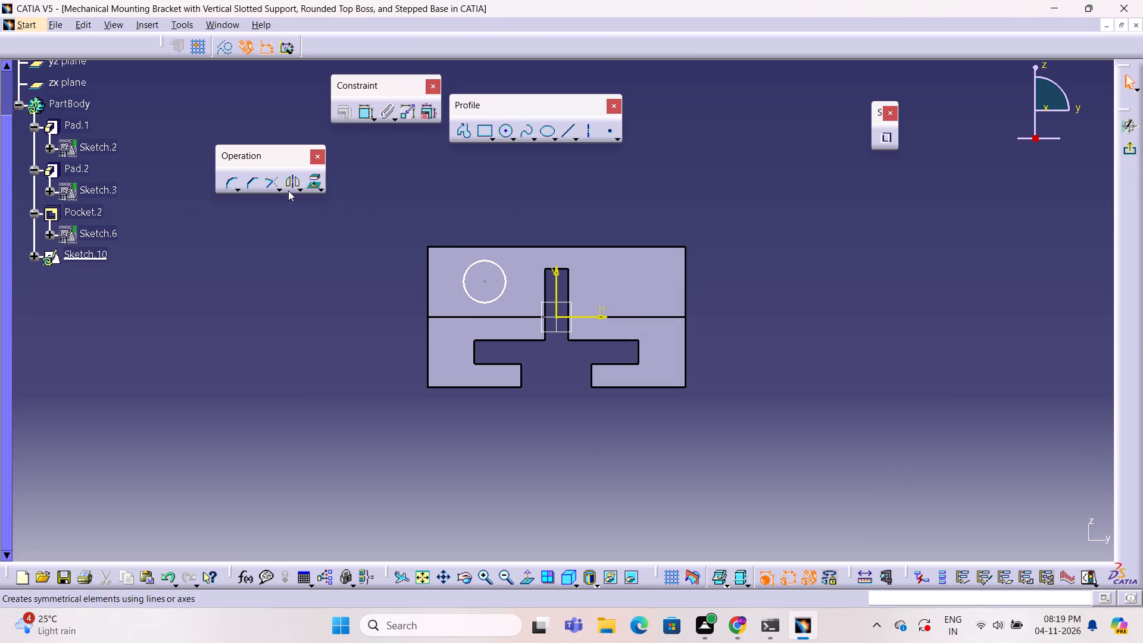
Mirror the circle about the vertical sketch axis and exit the sketch.
{"action": "left_click", "coordinate": [289, 186]}
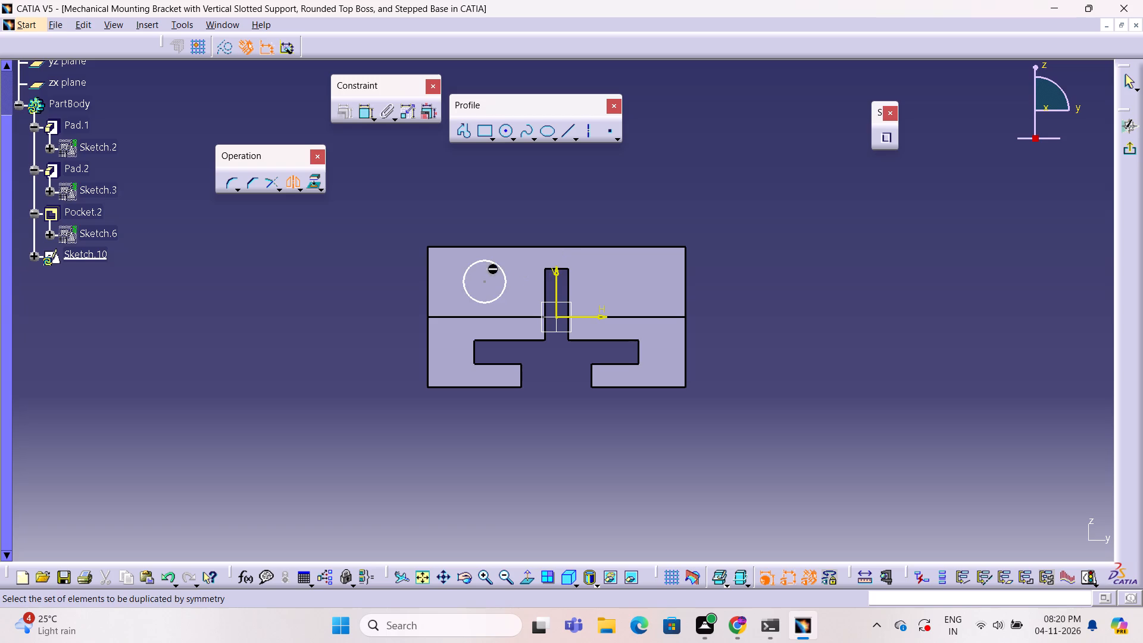
{"action": "left_click", "coordinate": [501, 270]}
{"action": "left_click", "coordinate": [557, 275]}
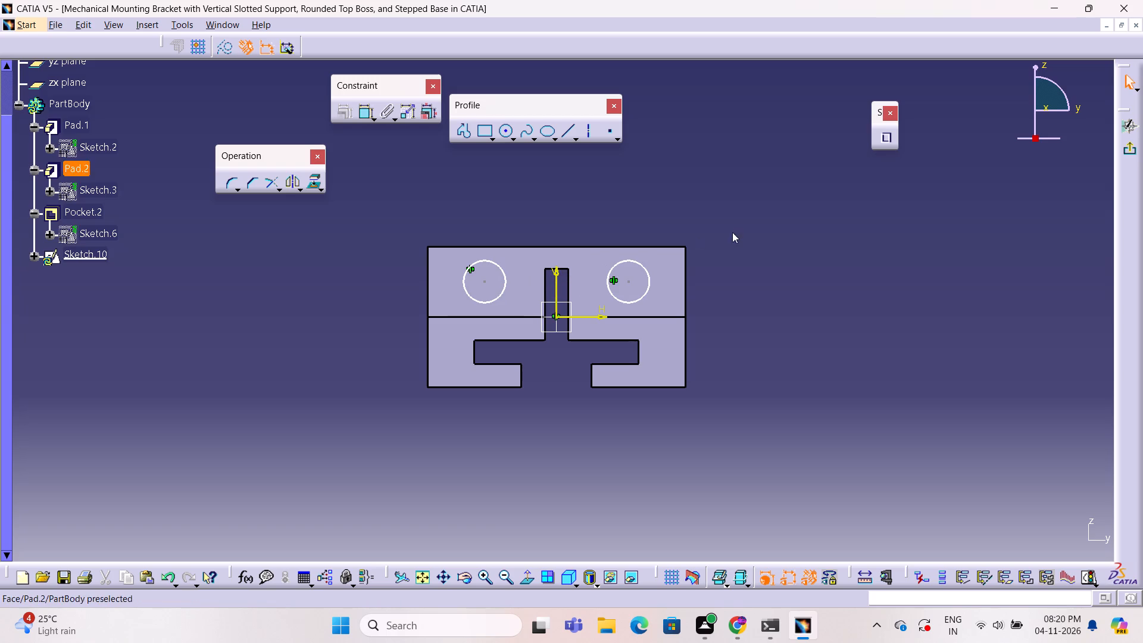
{"action": "left_click", "coordinate": [734, 232]}
{"action": "left_click", "coordinate": [1138, 148]}
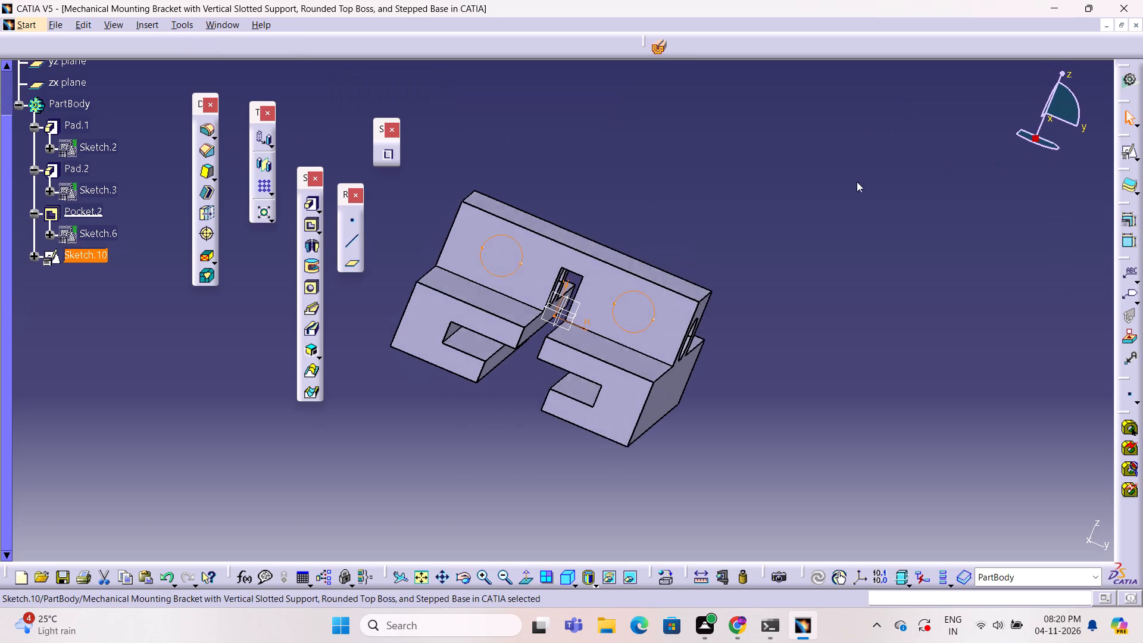
Cut the two mirrored circles through the cross block with an Up to last pocket.
{"action": "left_click", "coordinate": [307, 230]}
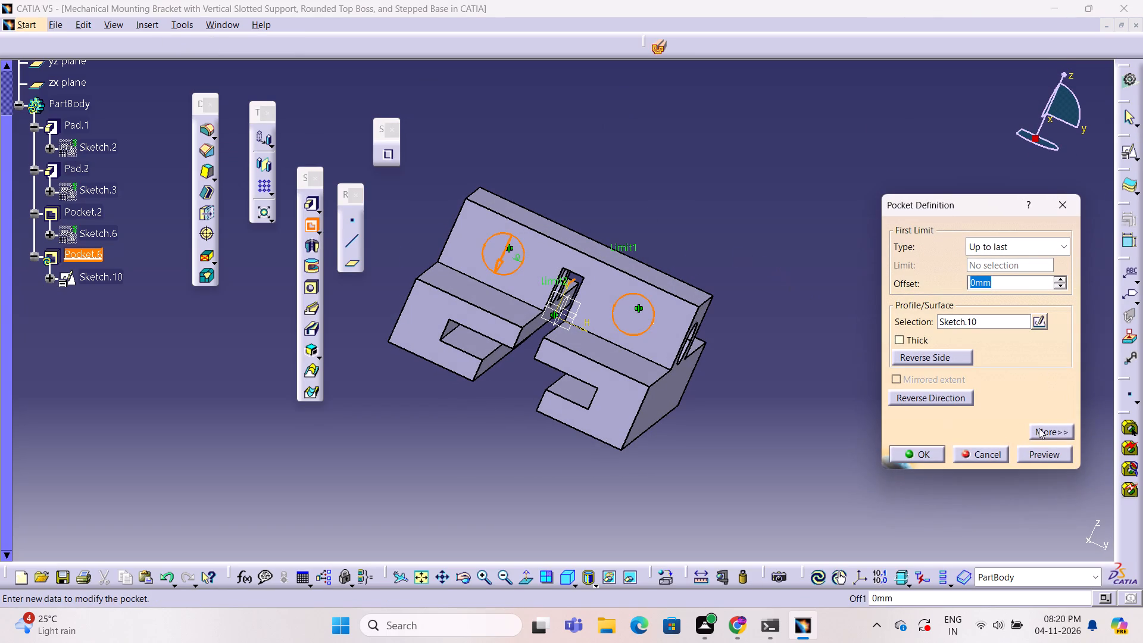
{"action": "left_click", "coordinate": [1045, 448]}
{"action": "left_click", "coordinate": [926, 457]}
Examine the two new cross-block holes, the crosswise hole and the base slots from several angles, starting again from the isometric view.
{"action": "middle_click_drag", "start_coordinate": [807, 363], "coordinate": [723, 398]}
{"action": "right_click_drag", "start_coordinate": [807, 363], "coordinate": [723, 398]}
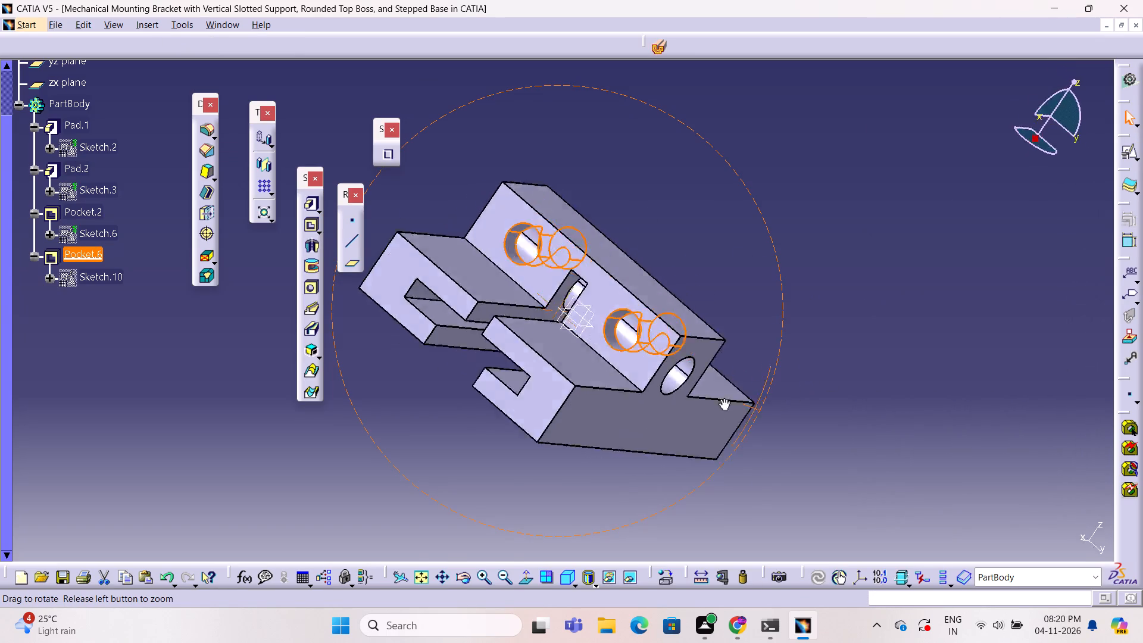
{"action": "middle_click_drag", "start_coordinate": [723, 398], "coordinate": [543, 236]}
{"action": "right_click_drag", "start_coordinate": [723, 398], "coordinate": [543, 236]}
{"action": "right_click", "coordinate": [543, 236]}
{"action": "left_click", "coordinate": [759, 236]}
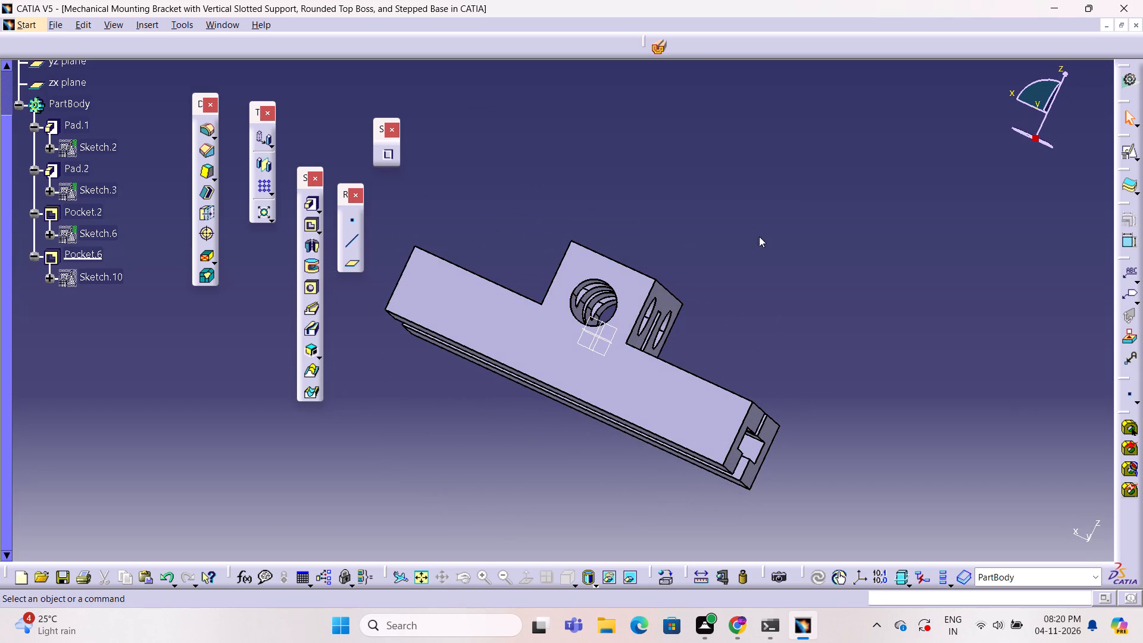
{"action": "left_click", "coordinate": [528, 573]}
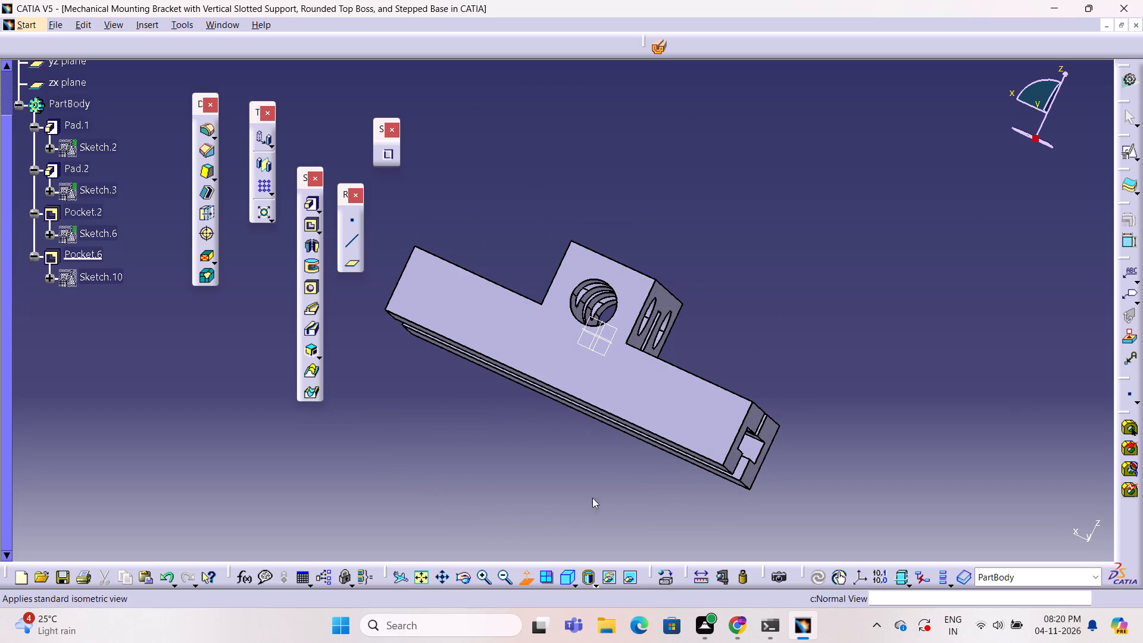
{"action": "left_click", "coordinate": [619, 469]}
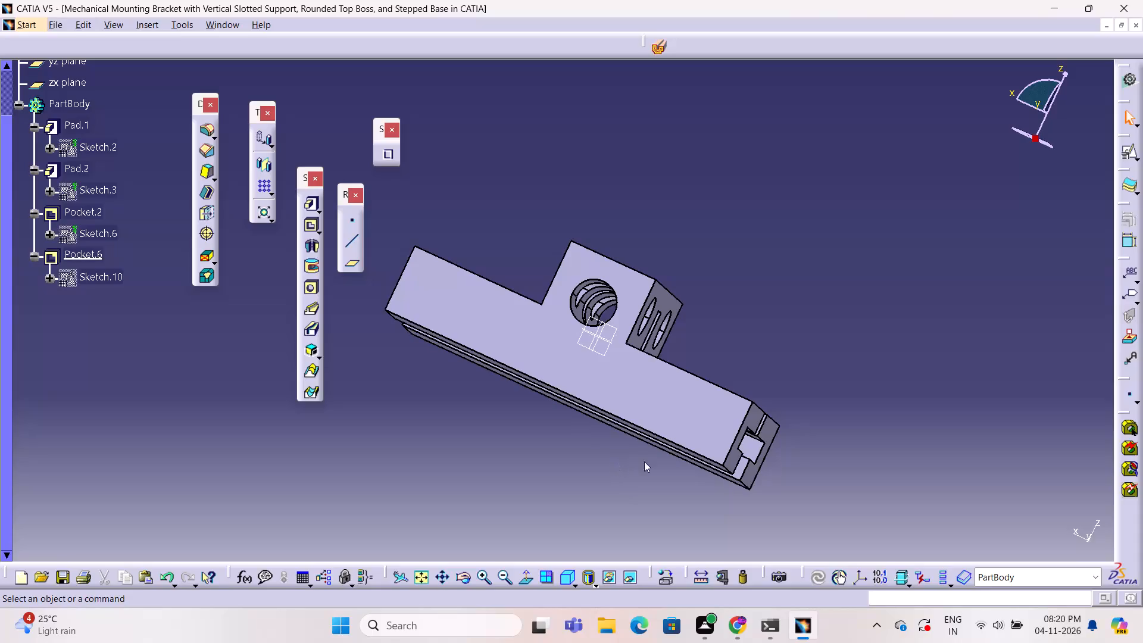
{"action": "left_click", "coordinate": [820, 439]}
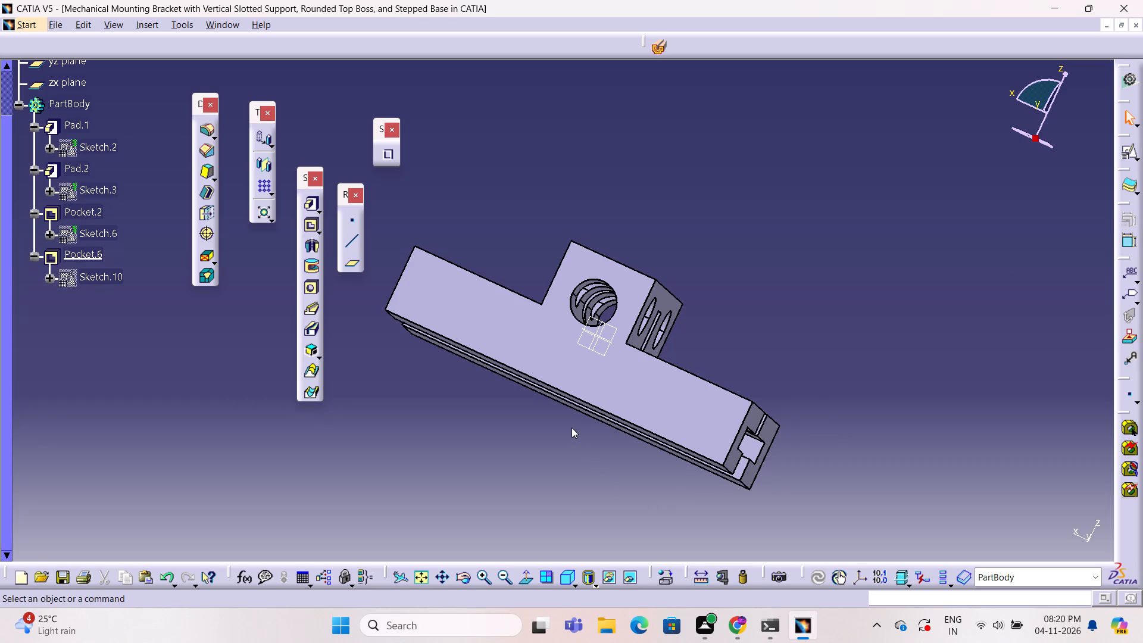
{"action": "left_click", "coordinate": [519, 426]}
{"action": "double_click", "coordinate": [1017, 428]}
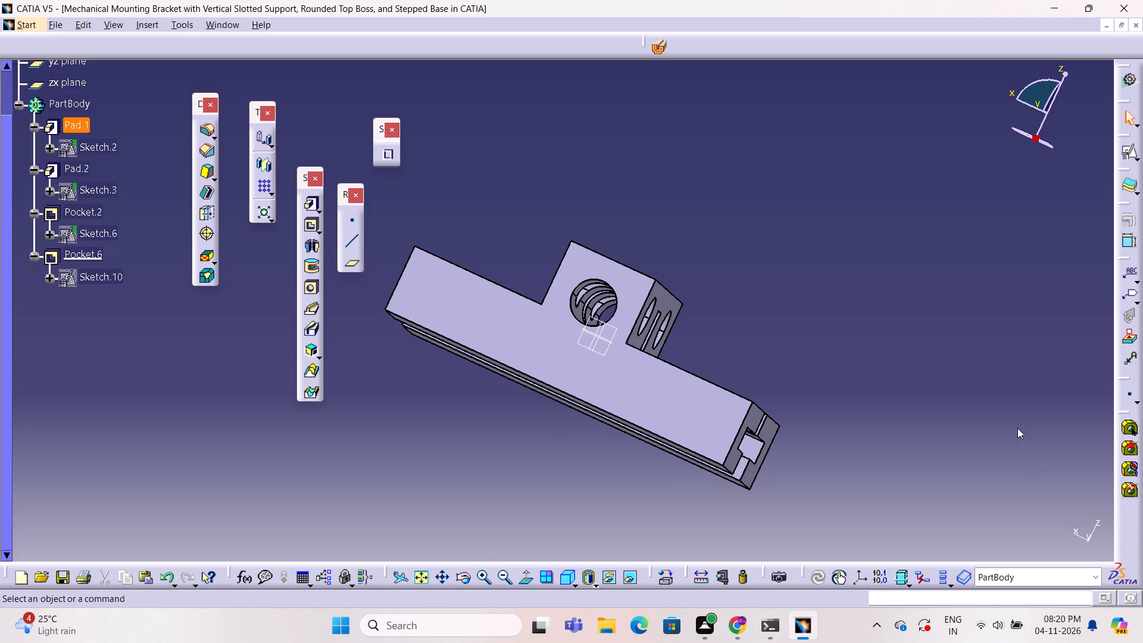
{"action": "left_click", "coordinate": [566, 575]}
{"action": "middle_click_drag", "start_coordinate": [454, 494], "coordinate": [580, 388]}
{"action": "right_click_drag", "start_coordinate": [463, 450], "coordinate": [580, 388]}
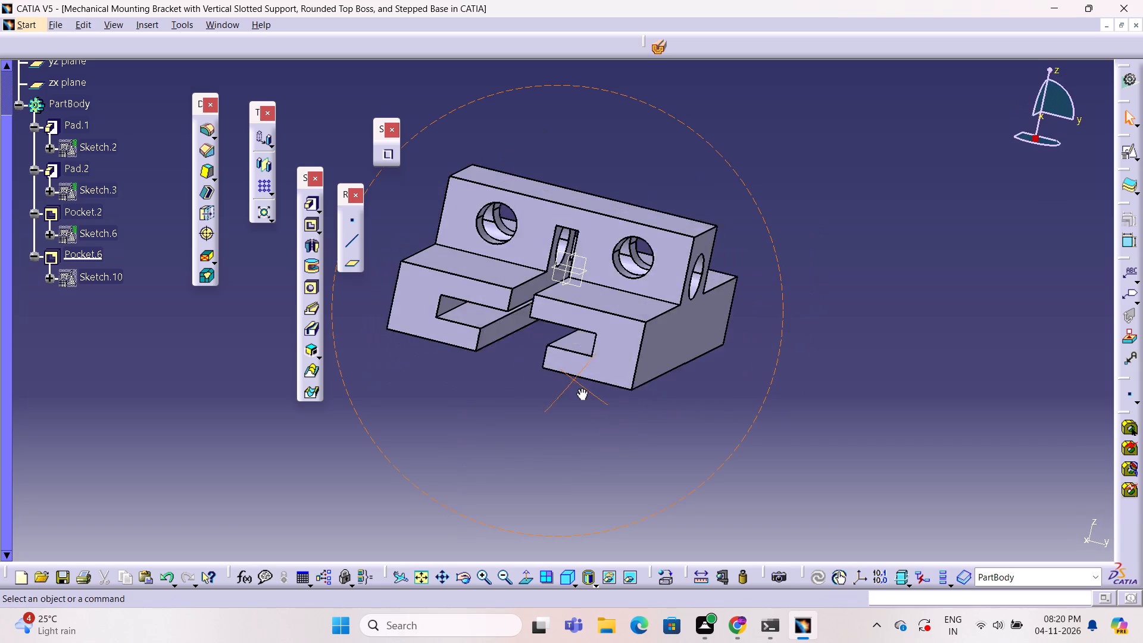
{"action": "middle_click_drag", "start_coordinate": [580, 388], "coordinate": [639, 363]}
{"action": "right_click_drag", "start_coordinate": [580, 388], "coordinate": [635, 351]}
{"action": "middle_click_drag", "start_coordinate": [639, 363], "coordinate": [637, 352]}
{"action": "middle_click", "coordinate": [636, 351]}
{"action": "middle_click_drag", "start_coordinate": [635, 351], "coordinate": [633, 345]}
{"action": "right_click_drag", "start_coordinate": [635, 351], "coordinate": [633, 345]}
{"action": "right_click", "coordinate": [633, 345]}
{"action": "left_click", "coordinate": [585, 388]}
{"action": "left_click", "coordinate": [533, 381]}
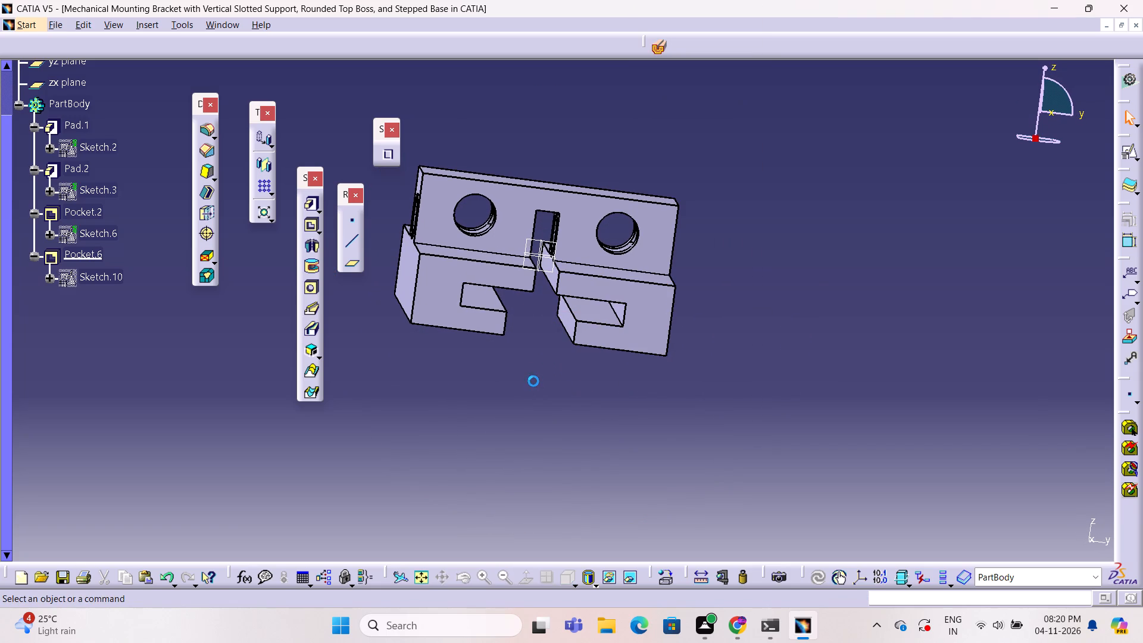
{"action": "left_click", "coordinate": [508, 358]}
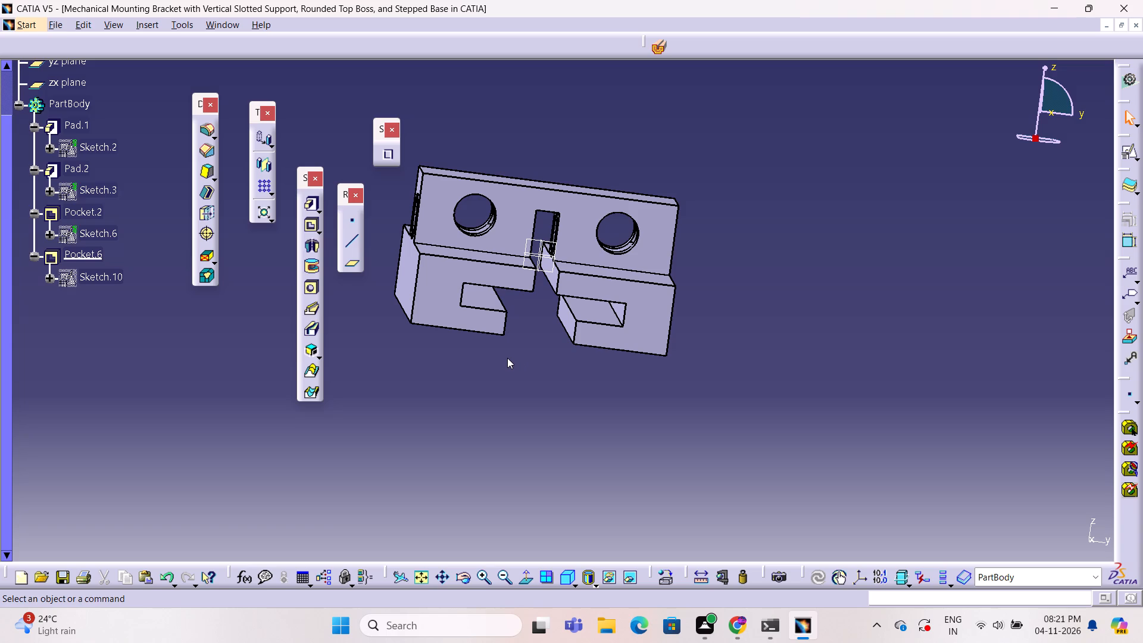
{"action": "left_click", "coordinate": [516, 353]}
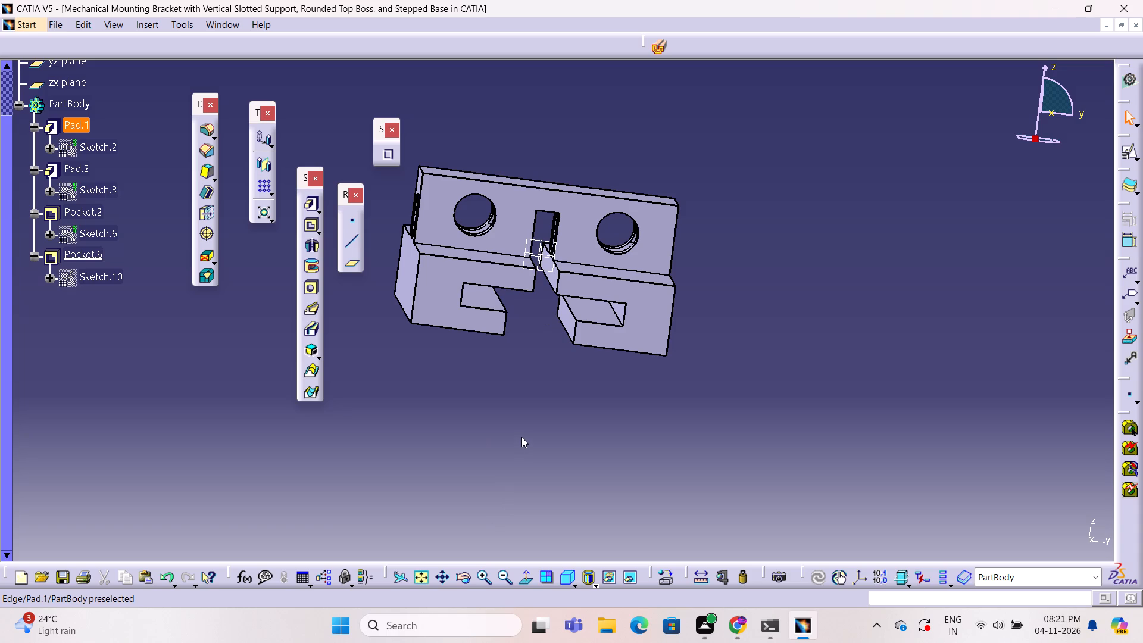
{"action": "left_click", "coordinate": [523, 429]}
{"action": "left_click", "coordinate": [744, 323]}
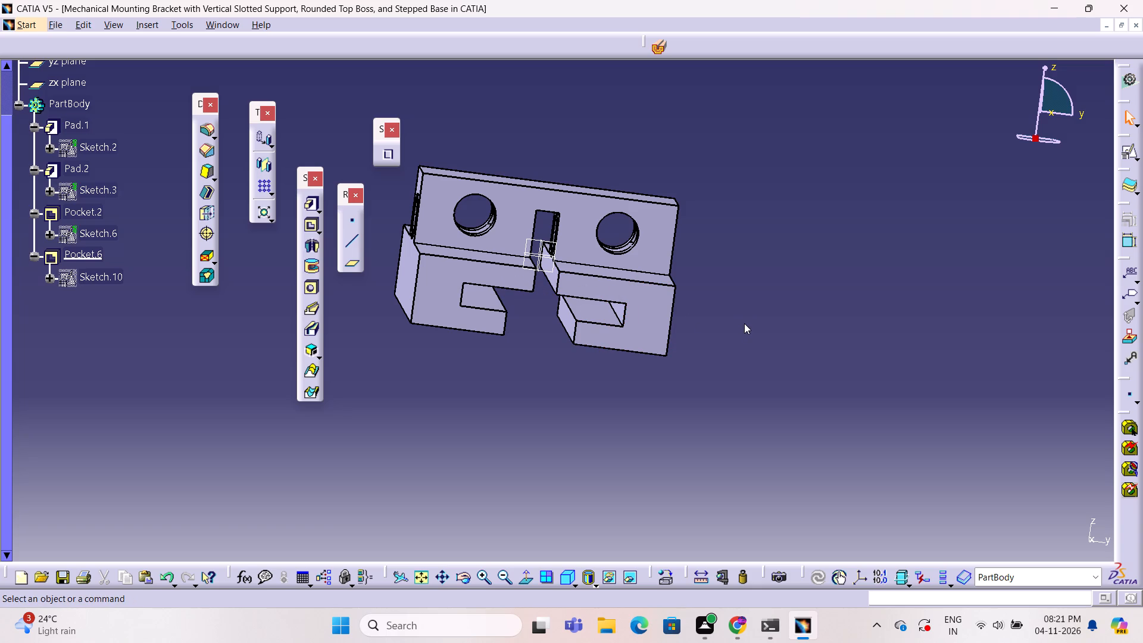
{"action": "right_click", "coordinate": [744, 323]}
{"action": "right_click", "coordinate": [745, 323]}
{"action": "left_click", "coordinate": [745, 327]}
Start a positioned sketch on the slotted base's front face and draw a small circle between the T-slot end and the positive-H outer edge.
{"action": "left_click", "coordinate": [654, 323]}
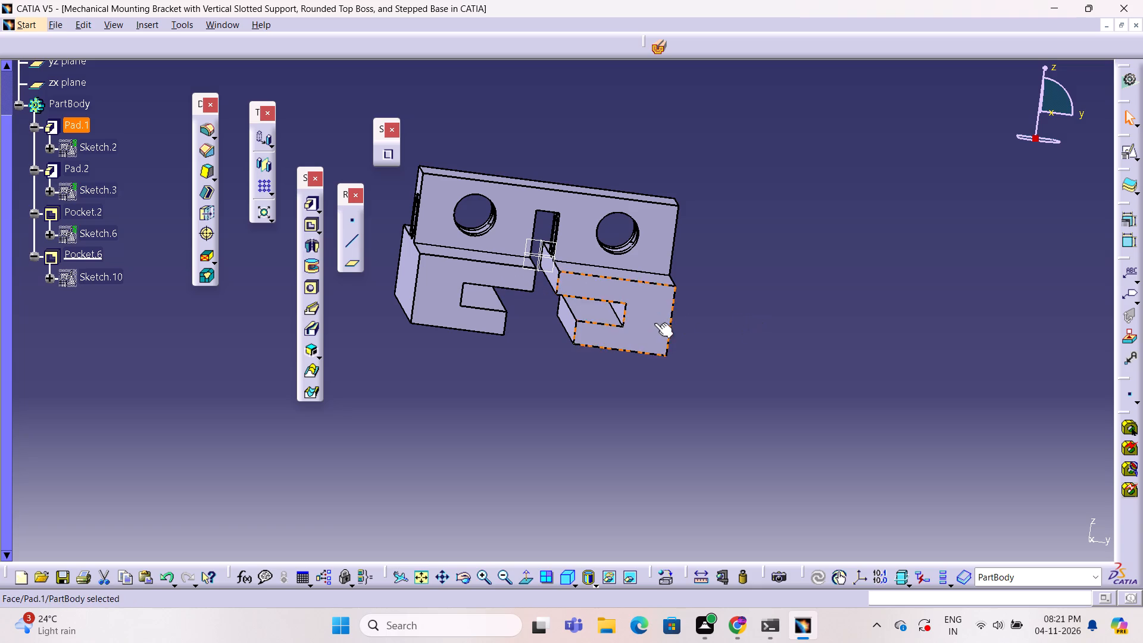
{"action": "left_click", "coordinate": [1132, 152]}
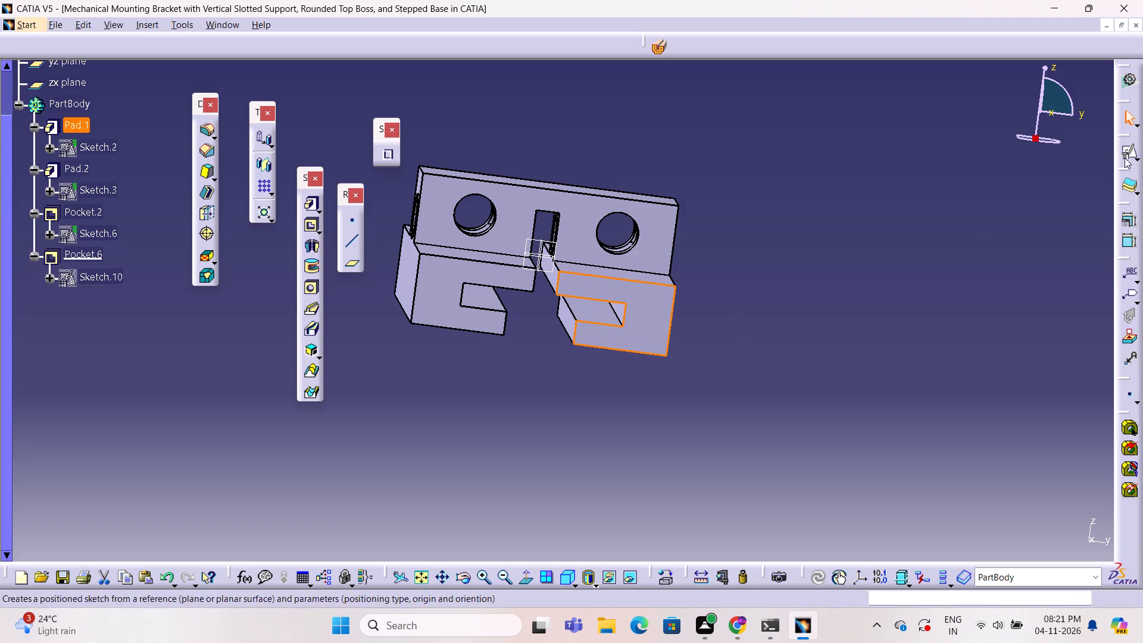
{"action": "left_click", "coordinate": [1125, 158]}
{"action": "left_click", "coordinate": [1011, 532]}
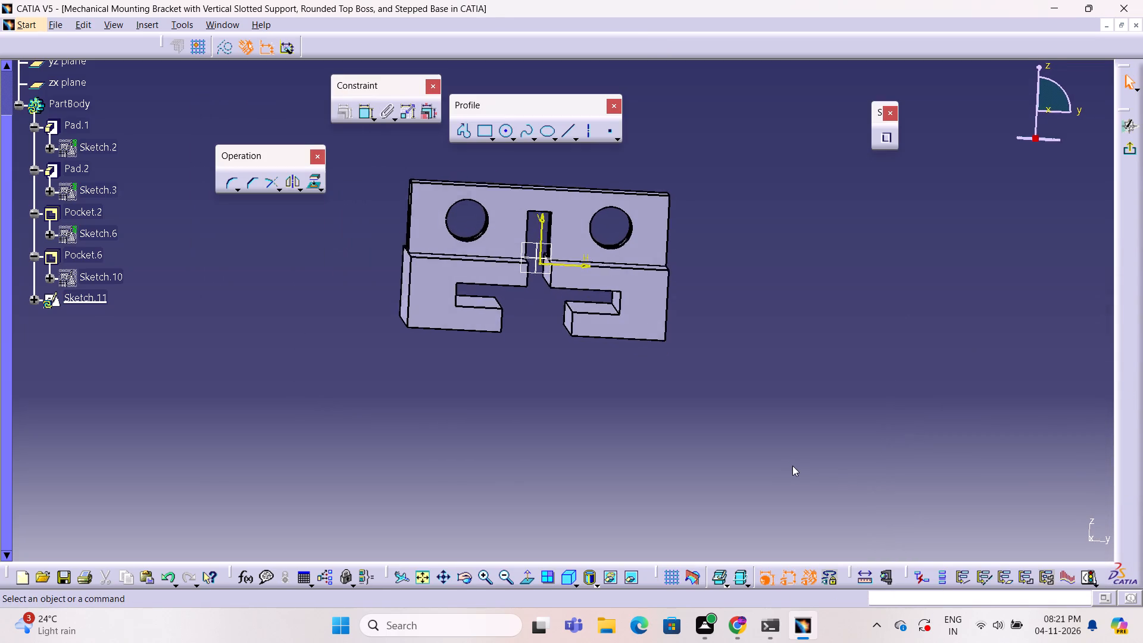
{"action": "left_click", "coordinate": [792, 464]}
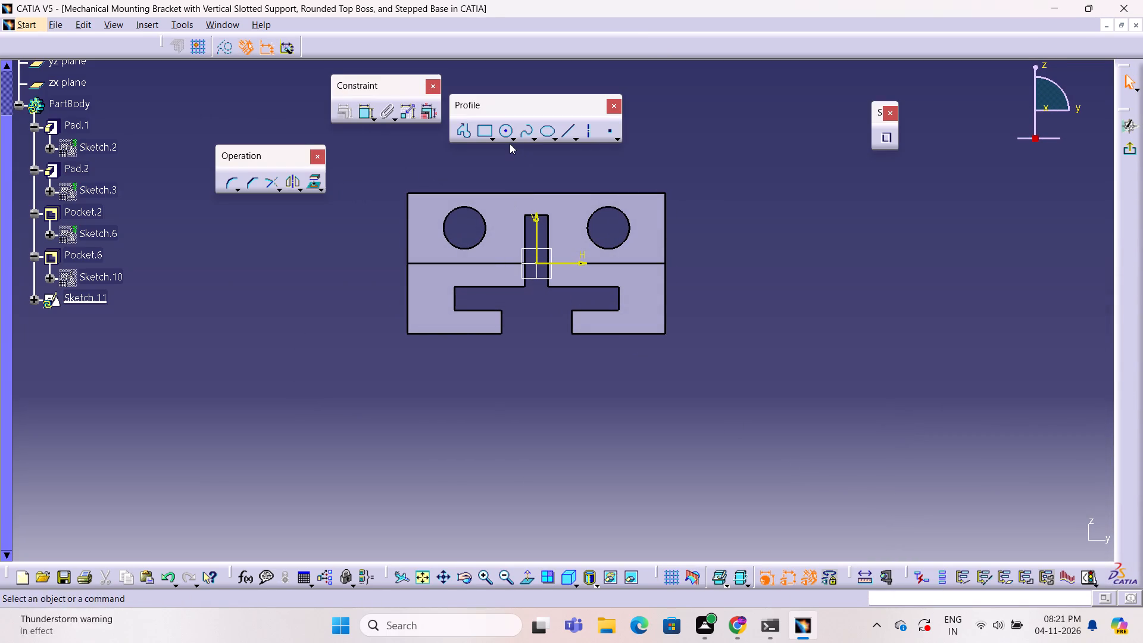
{"action": "left_click", "coordinate": [505, 134]}
{"action": "left_click", "coordinate": [641, 293]}
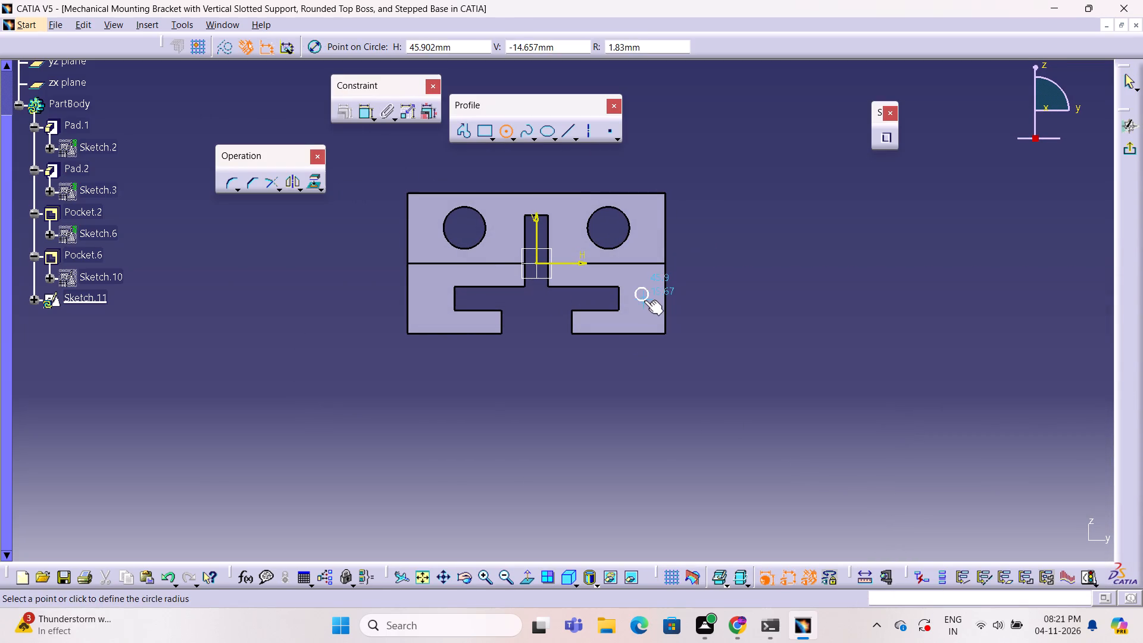
{"action": "left_click", "coordinate": [644, 300]}
{"action": "left_click", "coordinate": [772, 287]}
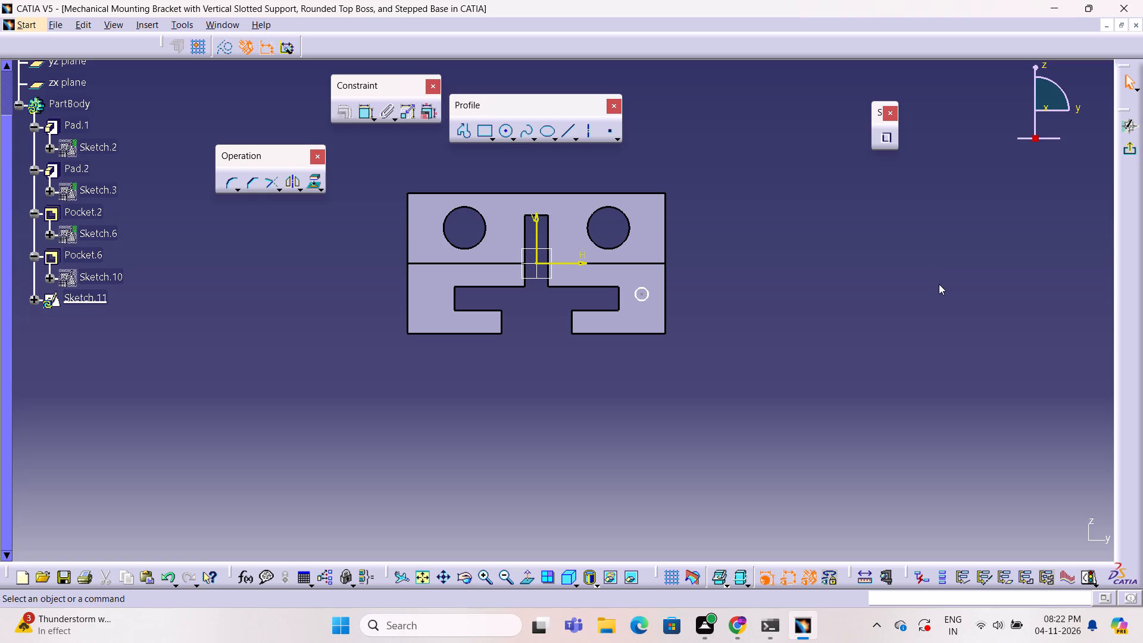
{"action": "left_click", "coordinate": [939, 284]}
Mirror the small base circle about the vertical sketch axis and exit the sketch.
{"action": "left_click", "coordinate": [639, 286]}
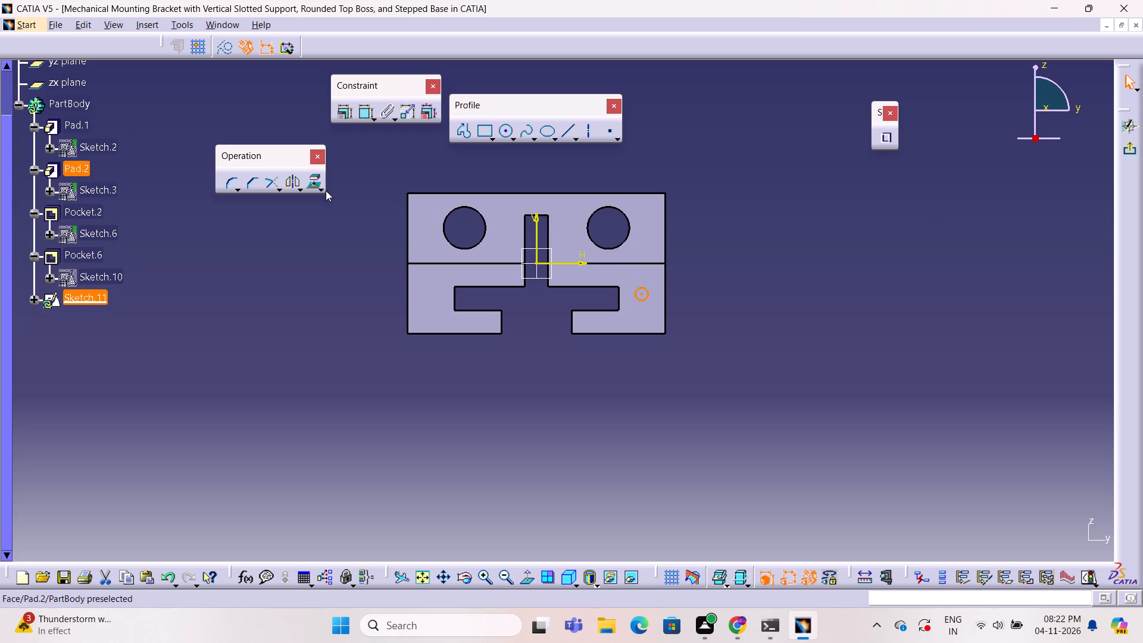
{"action": "left_click", "coordinate": [291, 185]}
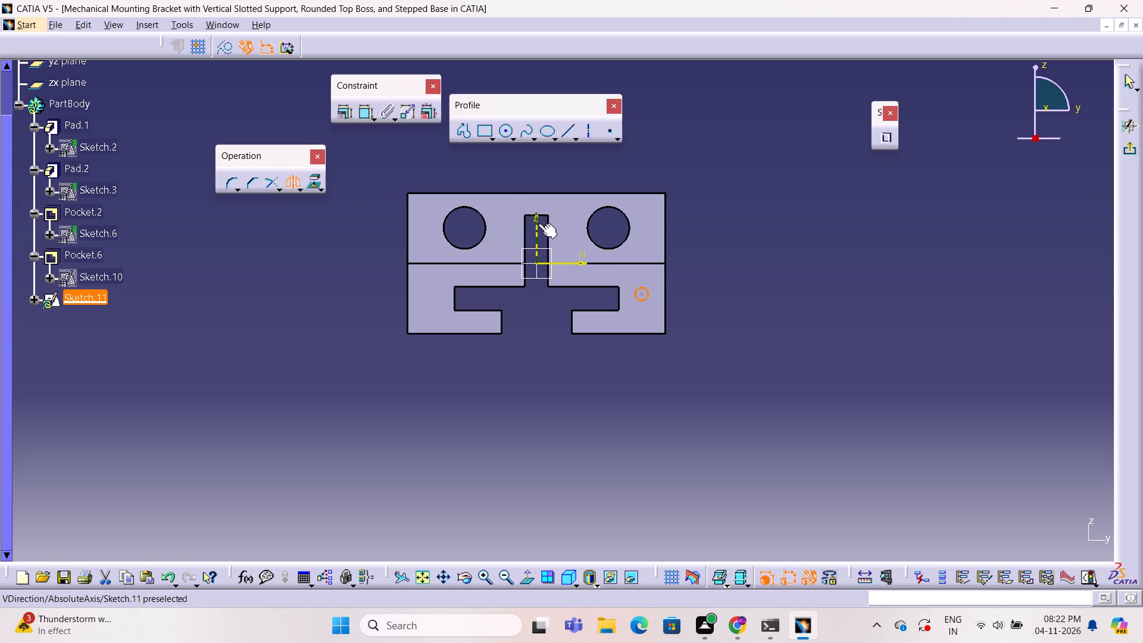
{"action": "left_click", "coordinate": [538, 223]}
{"action": "left_click", "coordinate": [757, 212]}
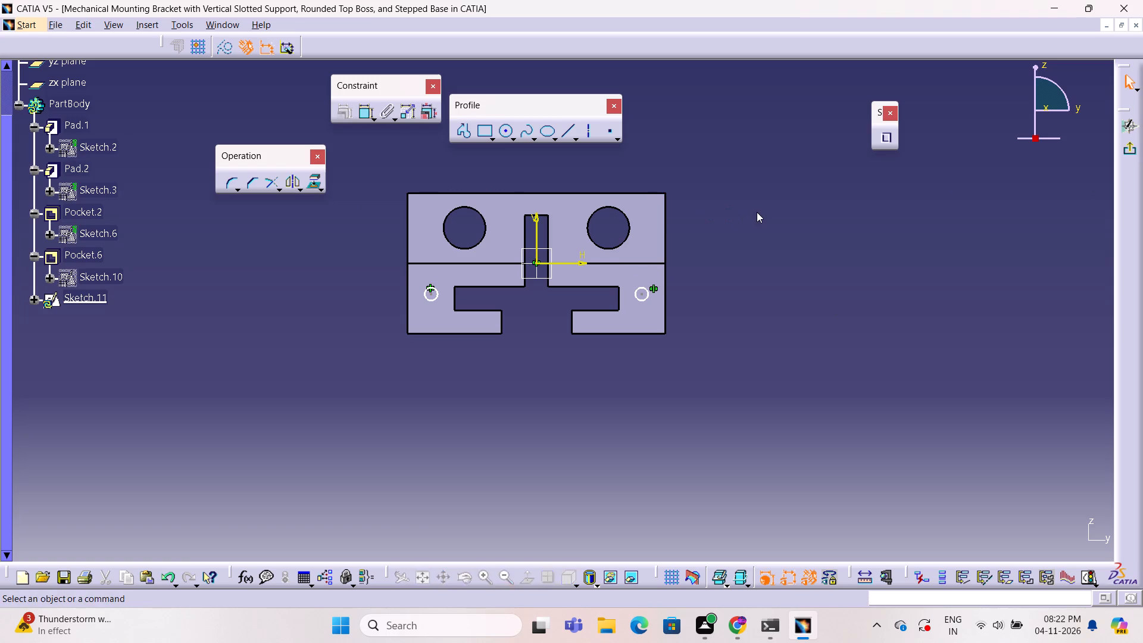
{"action": "left_click", "coordinate": [1138, 152]}
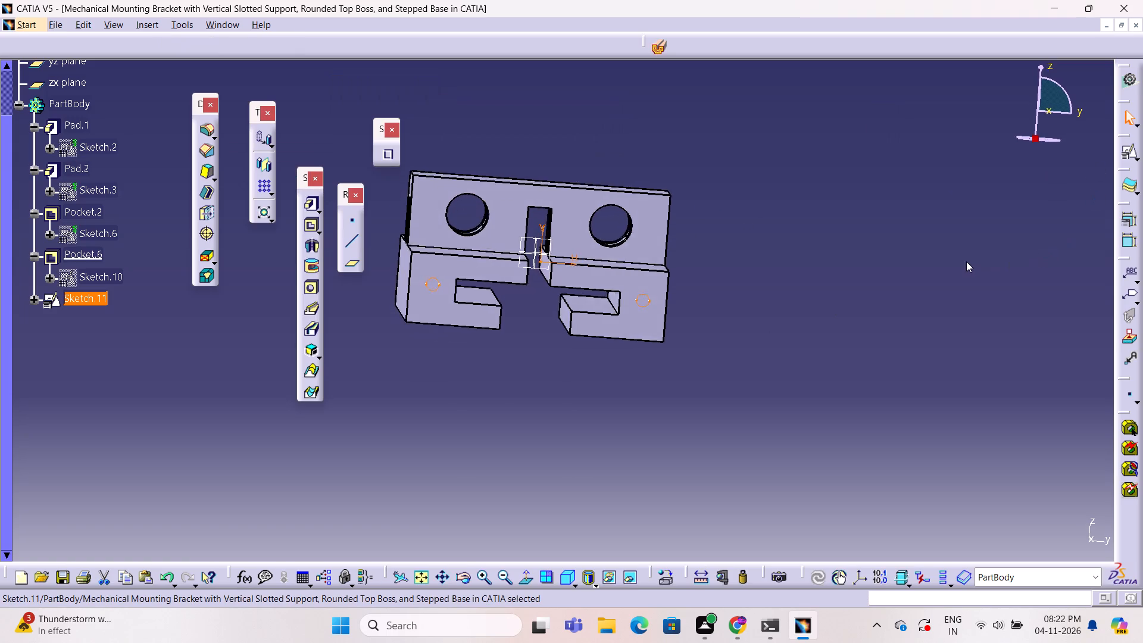
Cut the two mirrored circles through the slotted base with an Up to last pocket.
{"action": "left_click", "coordinate": [307, 230]}
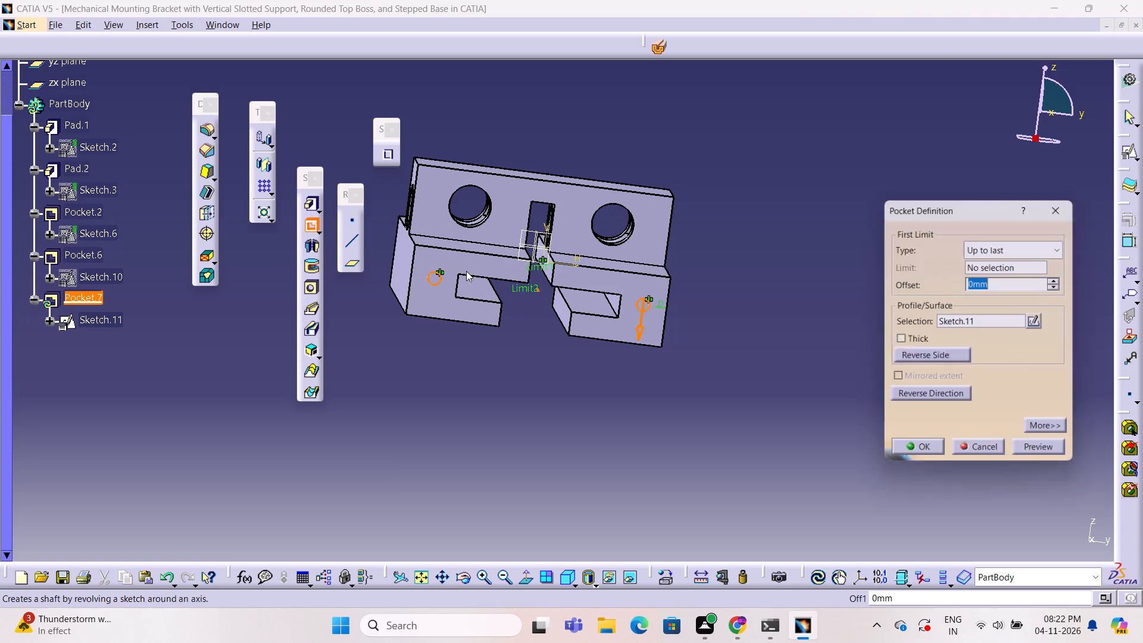
{"action": "left_click", "coordinate": [1058, 452]}
{"action": "middle_click_drag", "start_coordinate": [748, 346], "coordinate": [670, 338]}
{"action": "right_click_drag", "start_coordinate": [748, 346], "coordinate": [670, 338]}
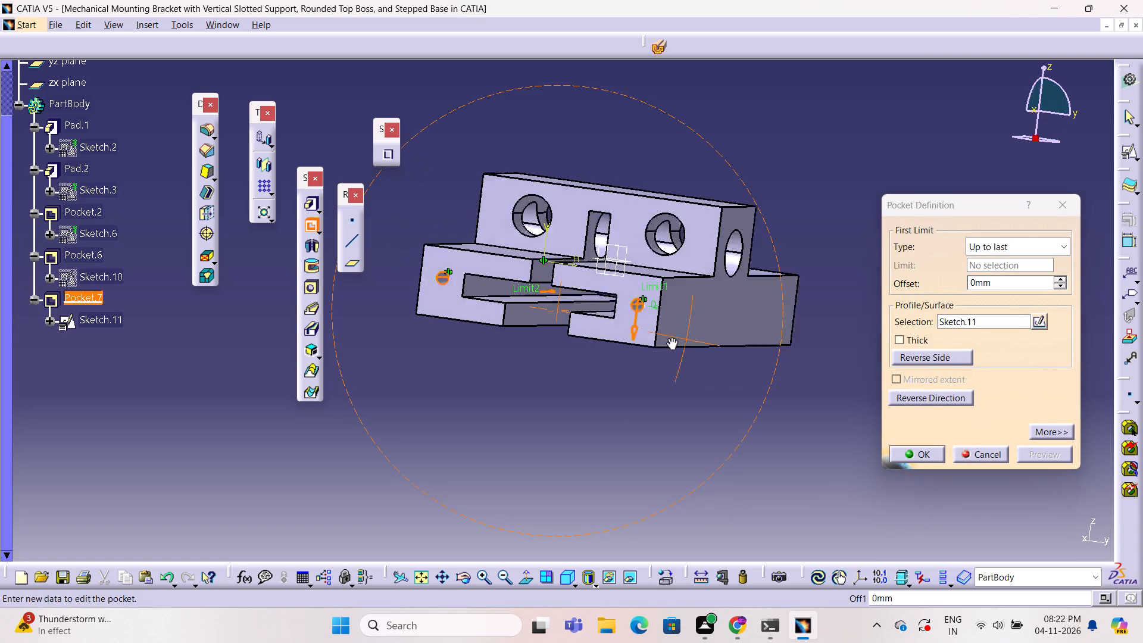
{"action": "right_click_drag", "start_coordinate": [670, 338], "coordinate": [233, 295]}
{"action": "middle_click_drag", "start_coordinate": [670, 338], "coordinate": [233, 295]}
{"action": "right_click", "coordinate": [233, 295]}
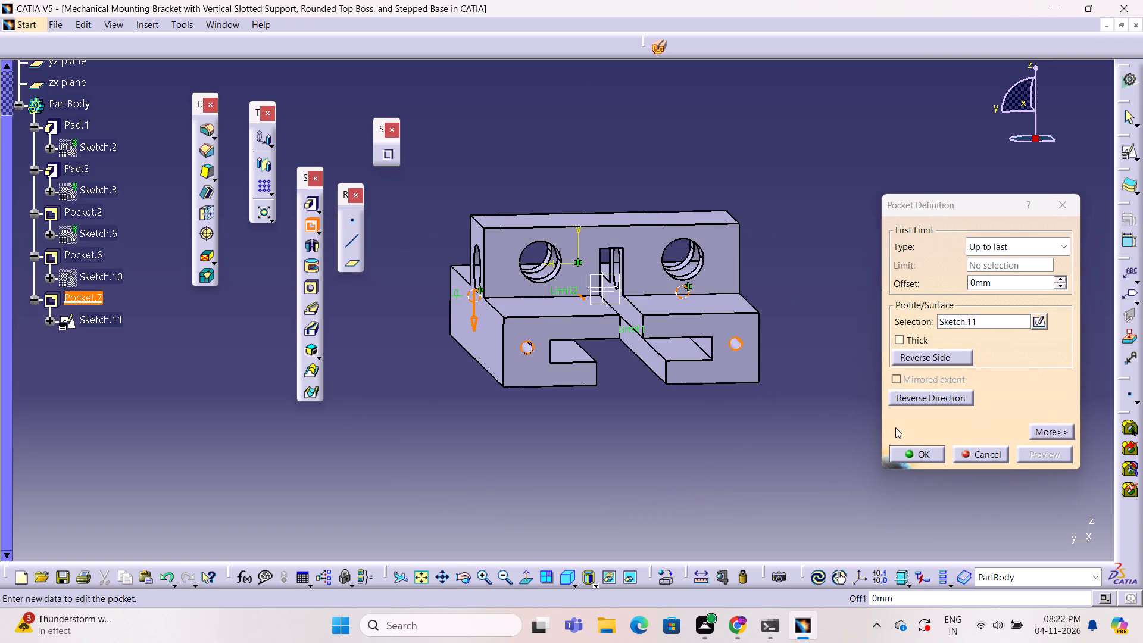
{"action": "left_click", "coordinate": [741, 404]}
{"action": "left_click", "coordinate": [687, 326]}
{"action": "left_click", "coordinate": [797, 363]}
{"action": "left_click", "coordinate": [917, 455]}
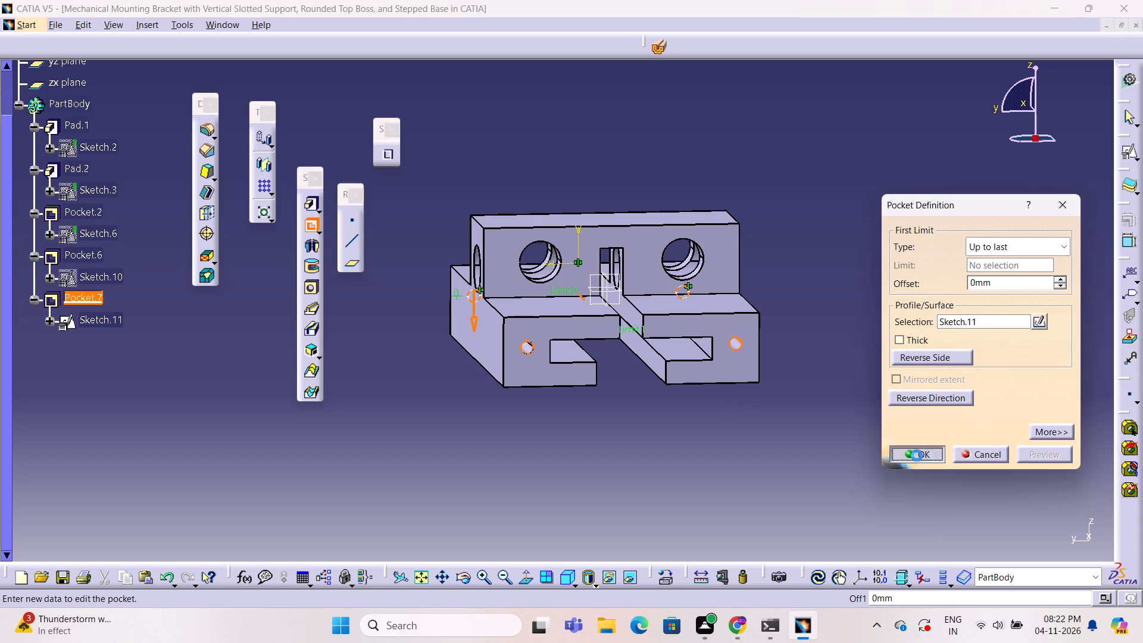
{"action": "left_click", "coordinate": [882, 435]}
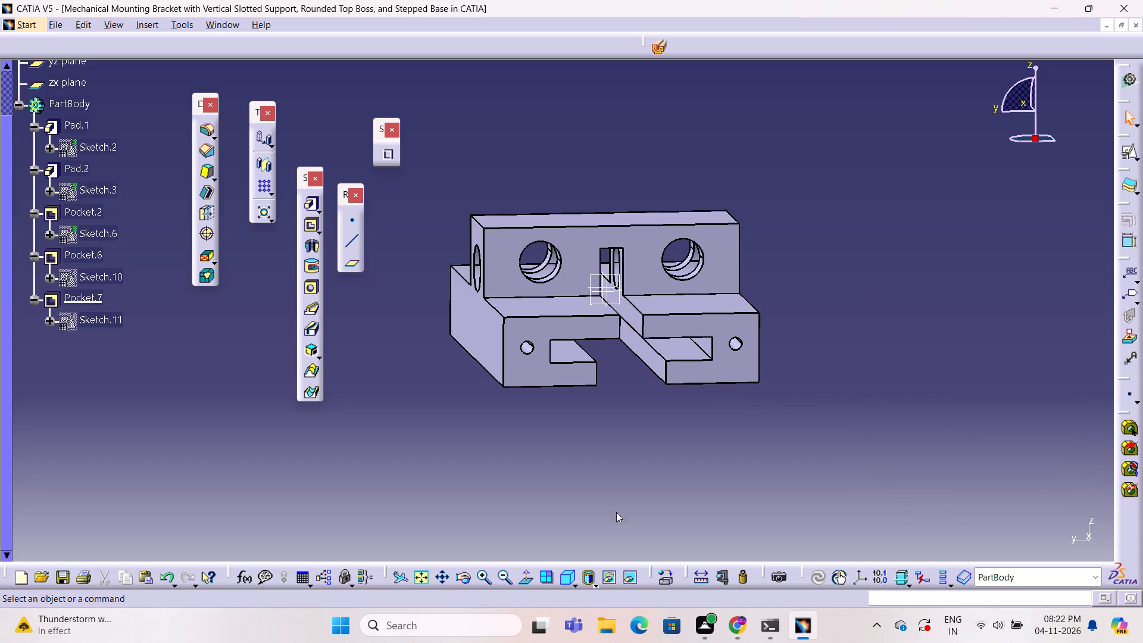
Edit the base holes' sketch, adding a small circle above the T-slot on the positive-H side, and exit the sketch.
{"action": "left_click", "coordinate": [566, 567]}
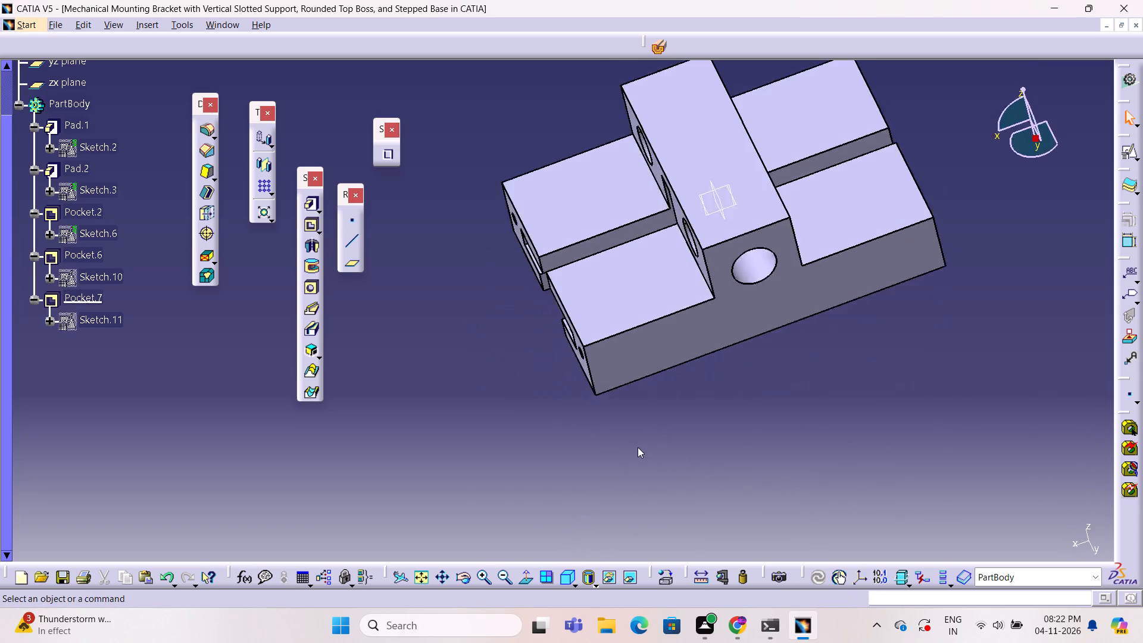
{"action": "left_click", "coordinate": [603, 313]}
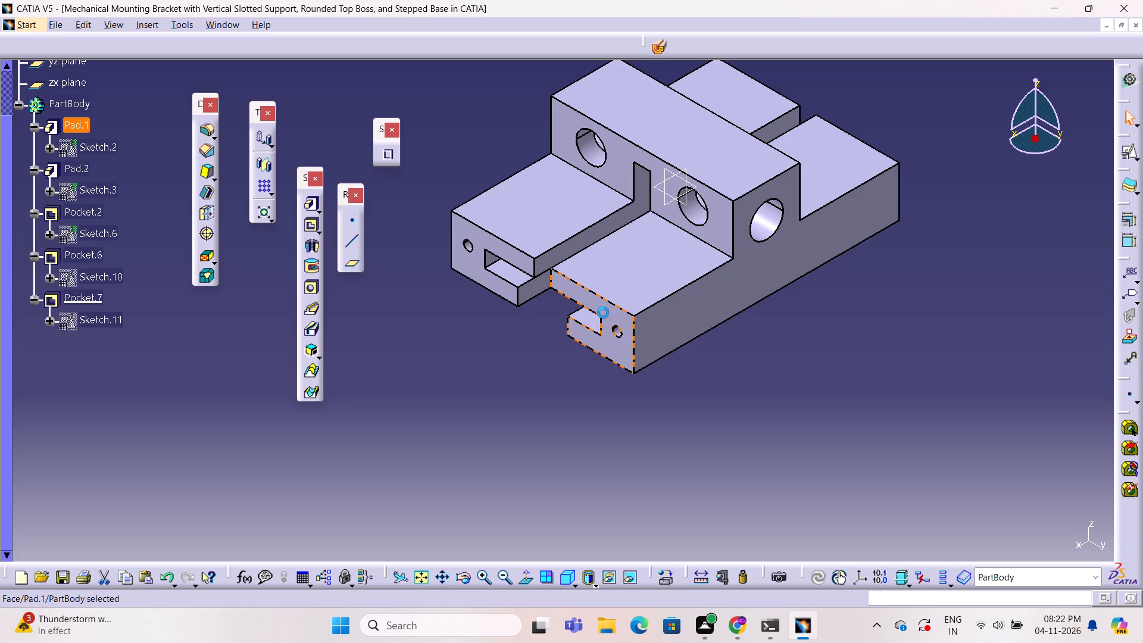
{"action": "left_click", "coordinate": [423, 456]}
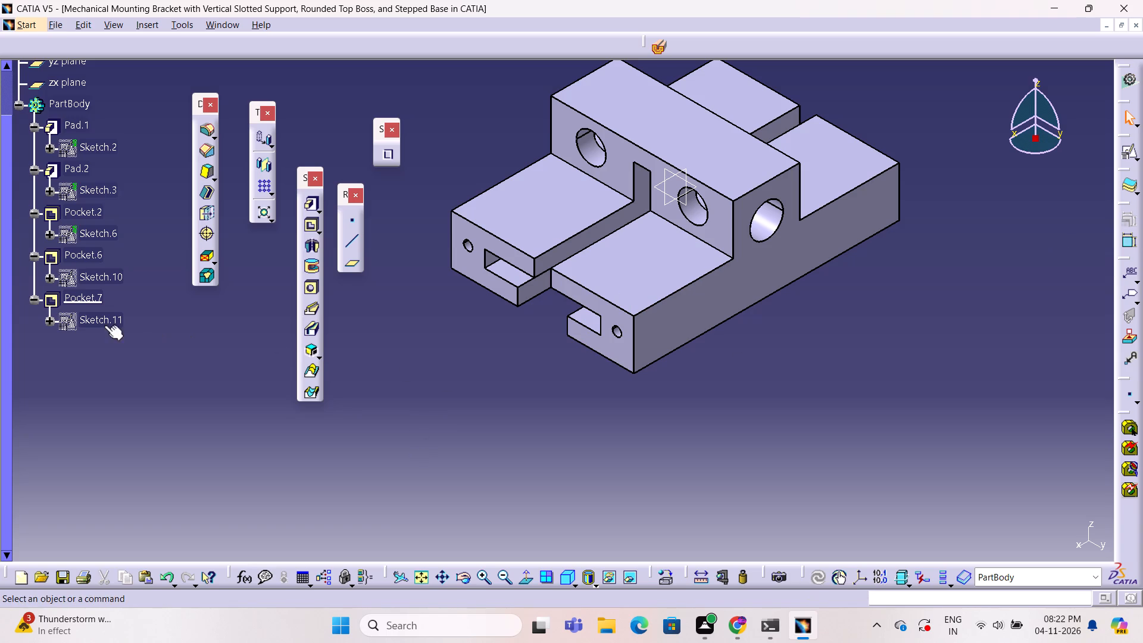
{"action": "double_click", "coordinate": [91, 322]}
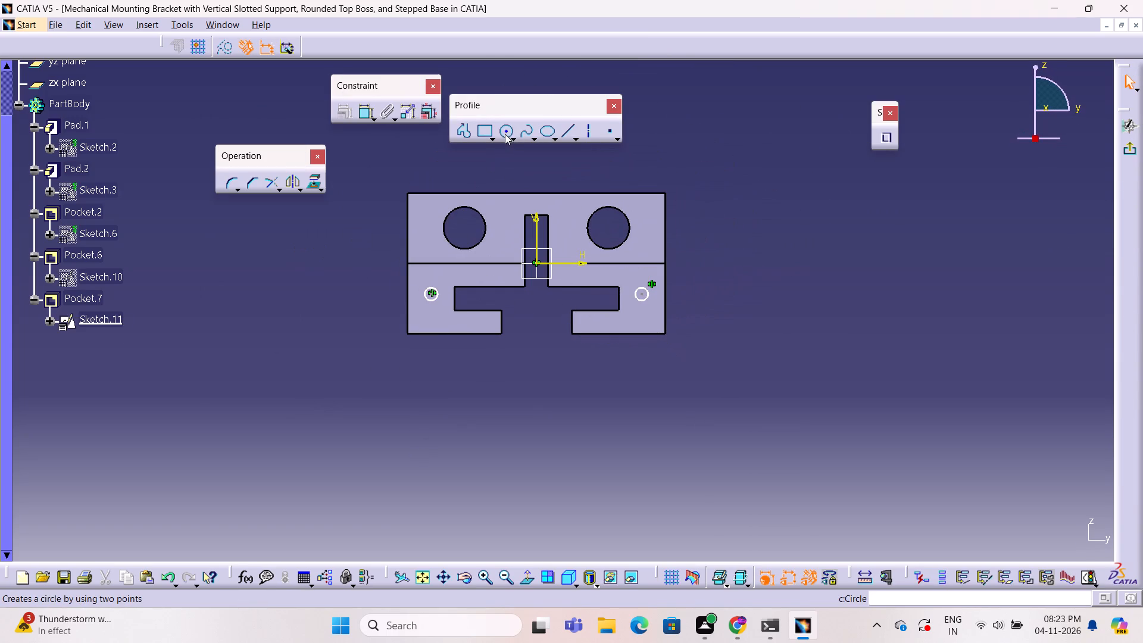
{"action": "left_click", "coordinate": [505, 134]}
{"action": "left_click", "coordinate": [597, 269]}
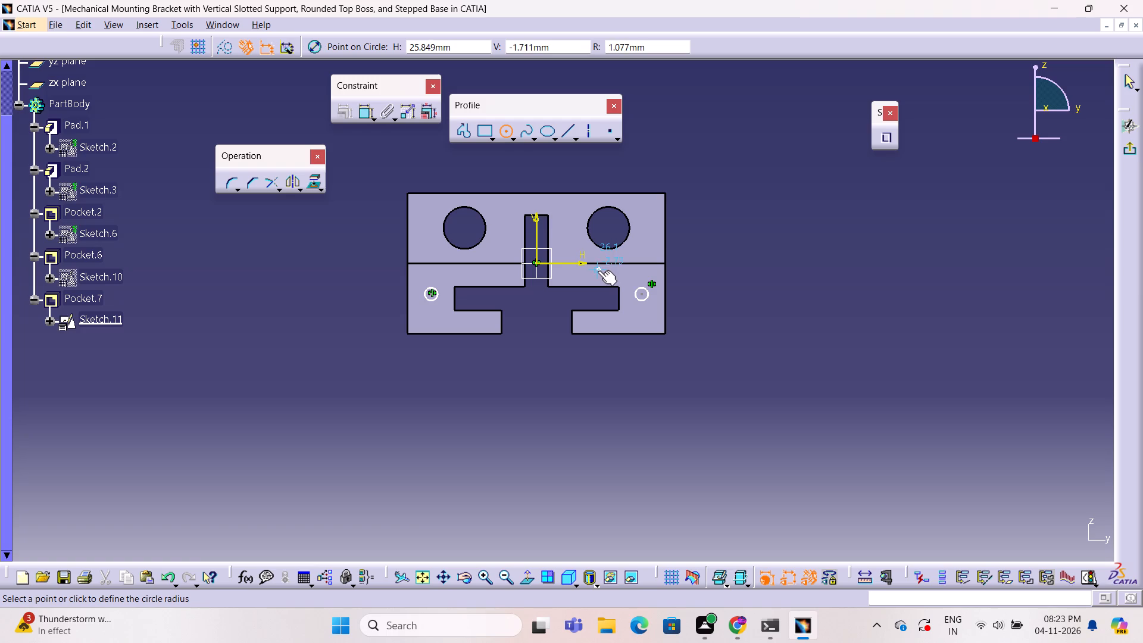
{"action": "left_click", "coordinate": [598, 274]}
{"action": "left_click", "coordinate": [776, 274]}
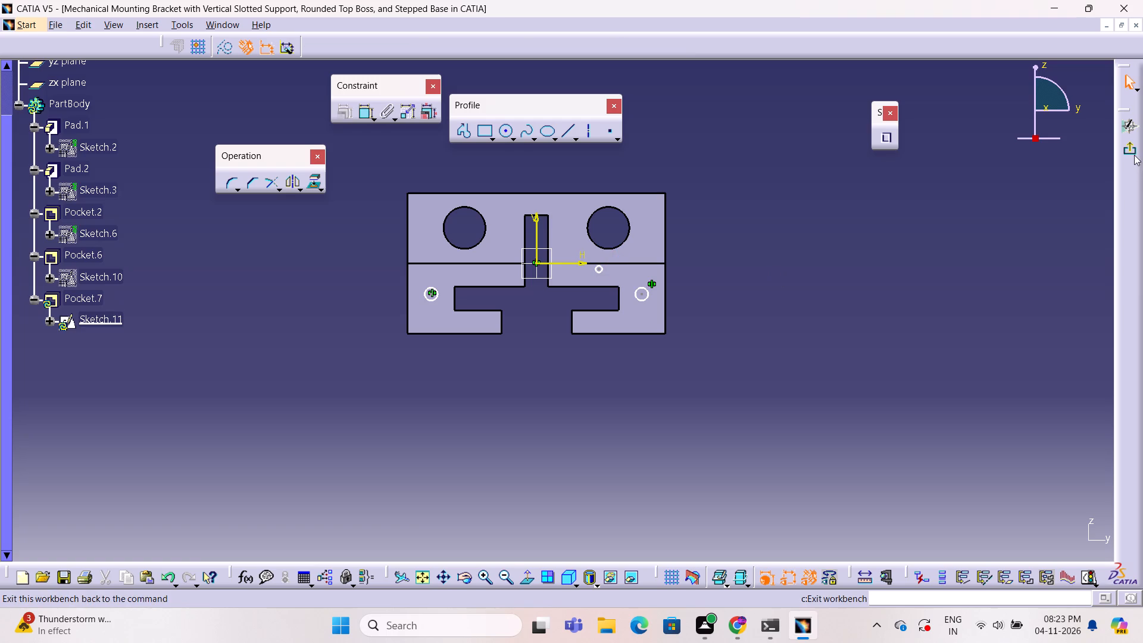
{"action": "left_click", "coordinate": [1133, 154]}
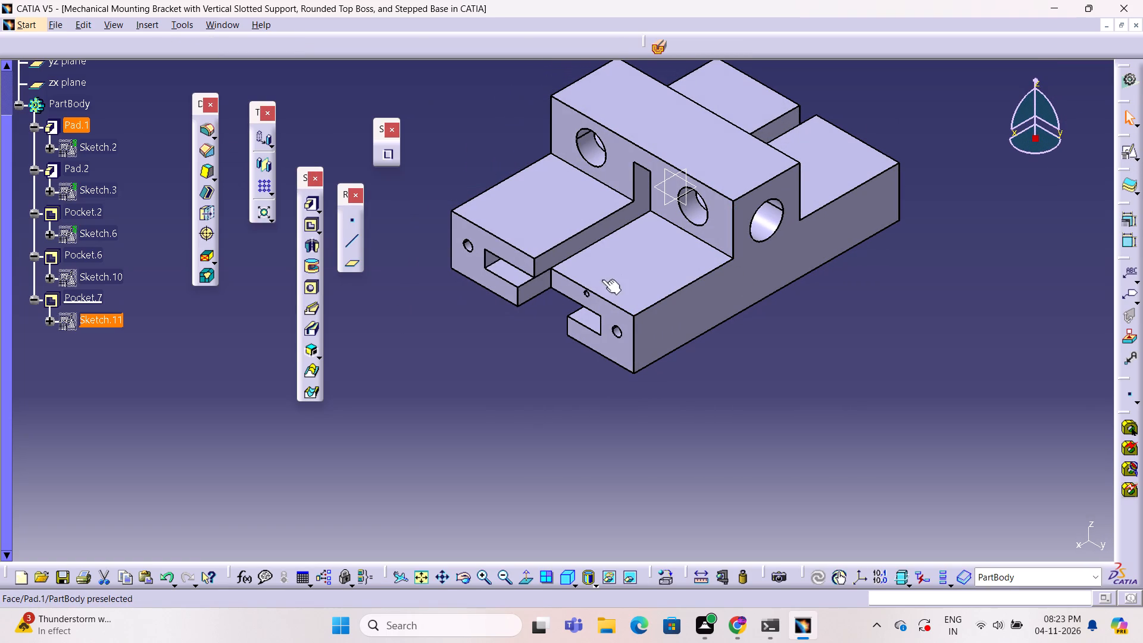
{"action": "triple_click", "coordinate": [523, 264]}
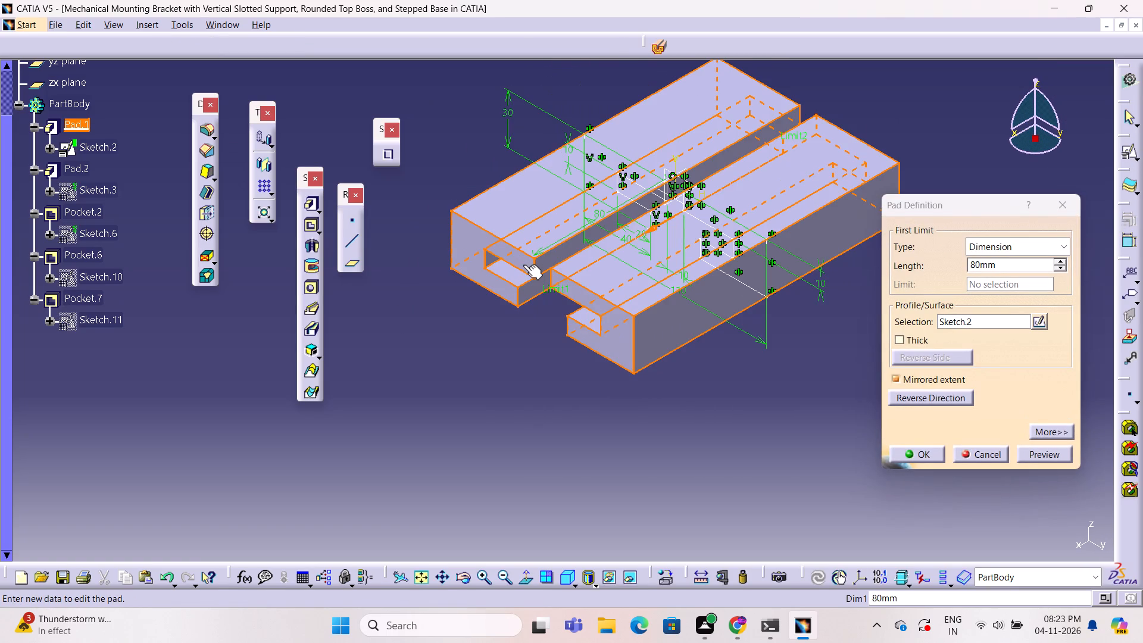
{"action": "left_click", "coordinate": [1069, 206]}
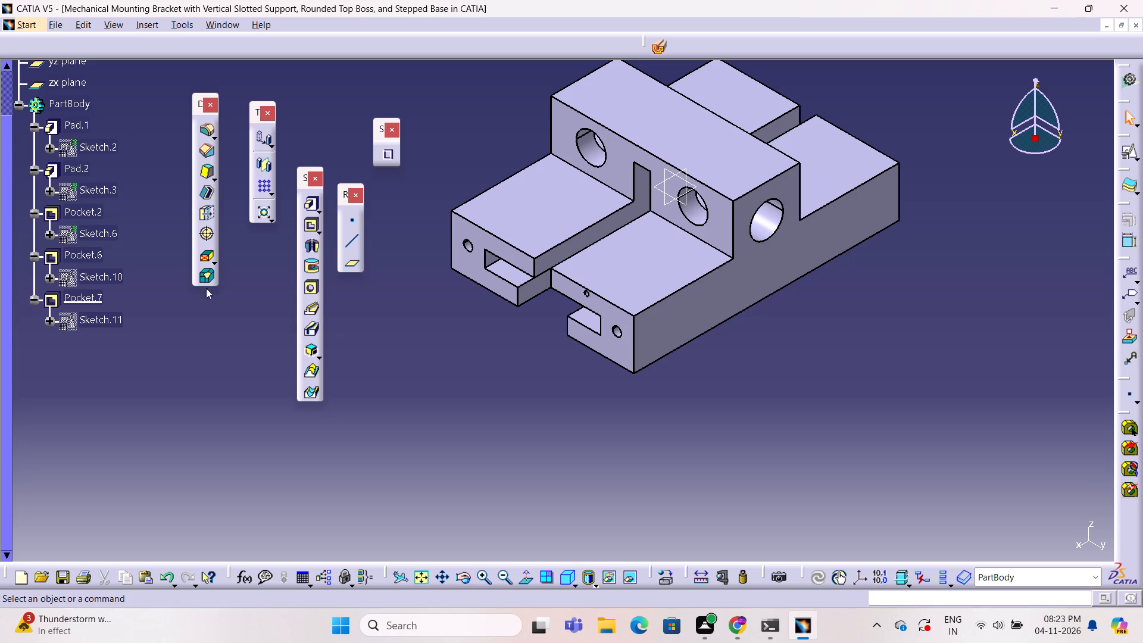
Reopen the base holes' sketch, add one circle above and one below the T-slot on the negative-H side, and exit the sketch.
{"action": "double_click", "coordinate": [99, 323]}
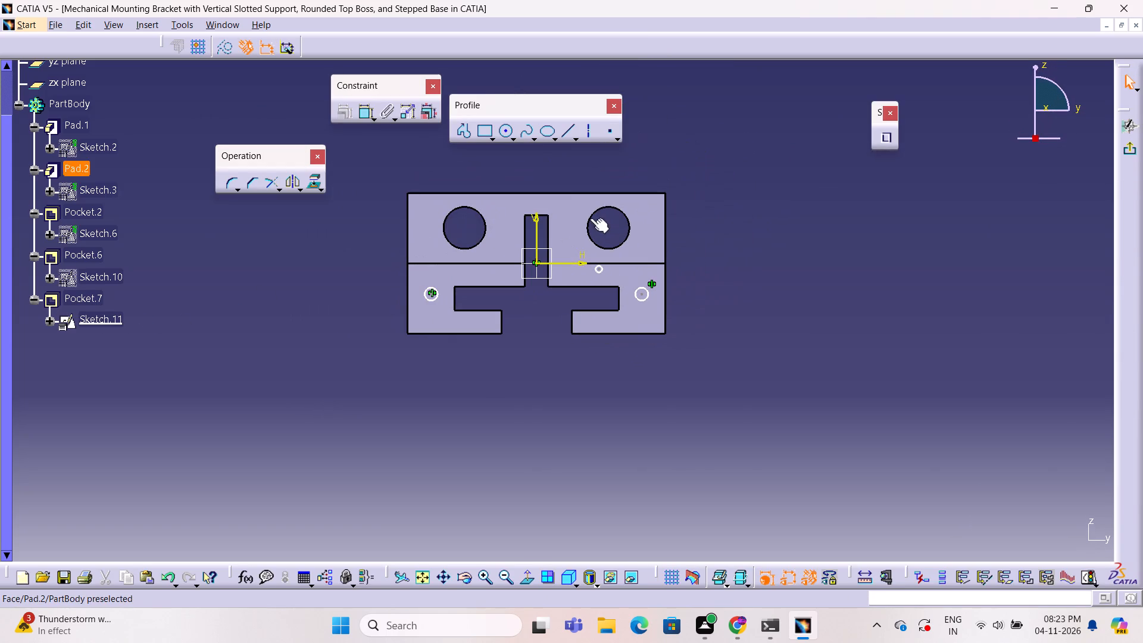
{"action": "left_click", "coordinate": [507, 134]}
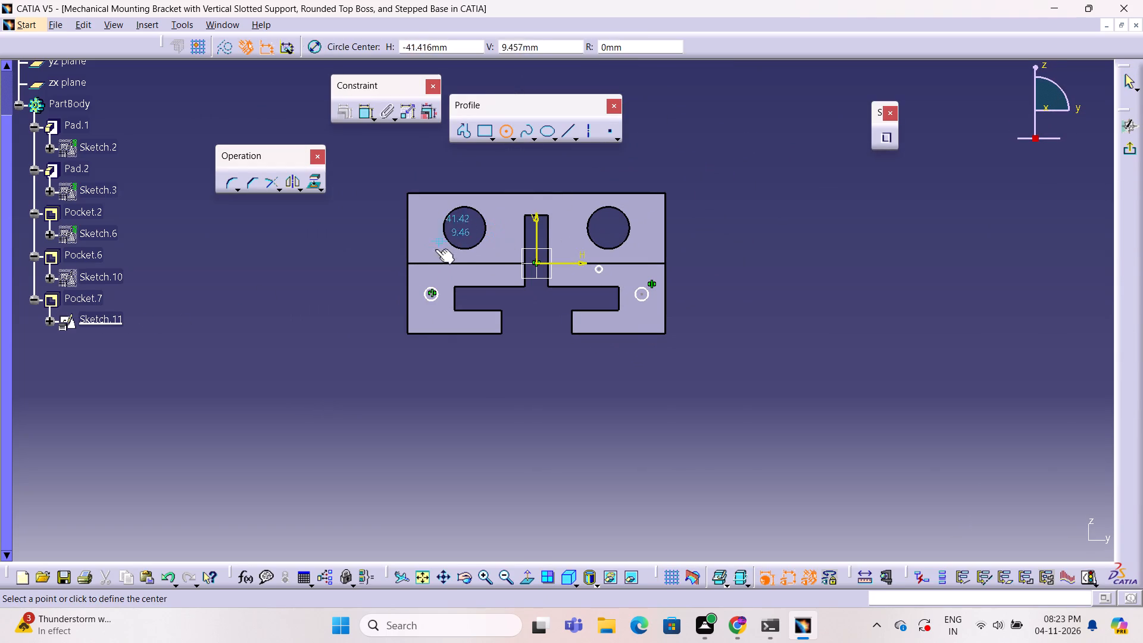
{"action": "left_click", "coordinate": [467, 272]}
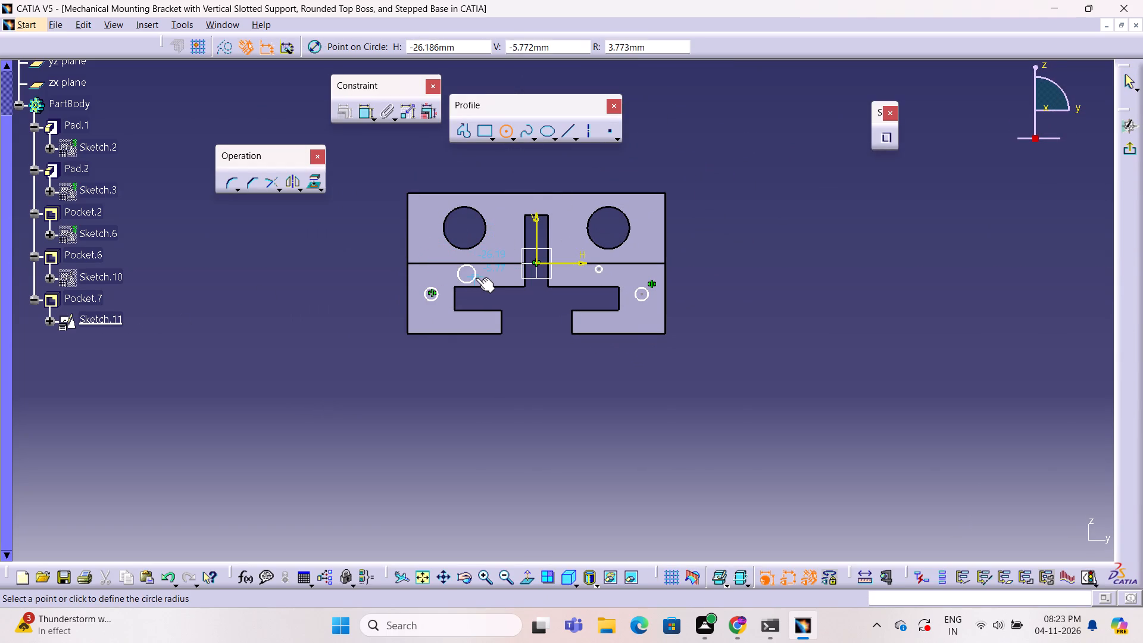
{"action": "left_click", "coordinate": [476, 277]}
{"action": "left_click", "coordinate": [500, 127]}
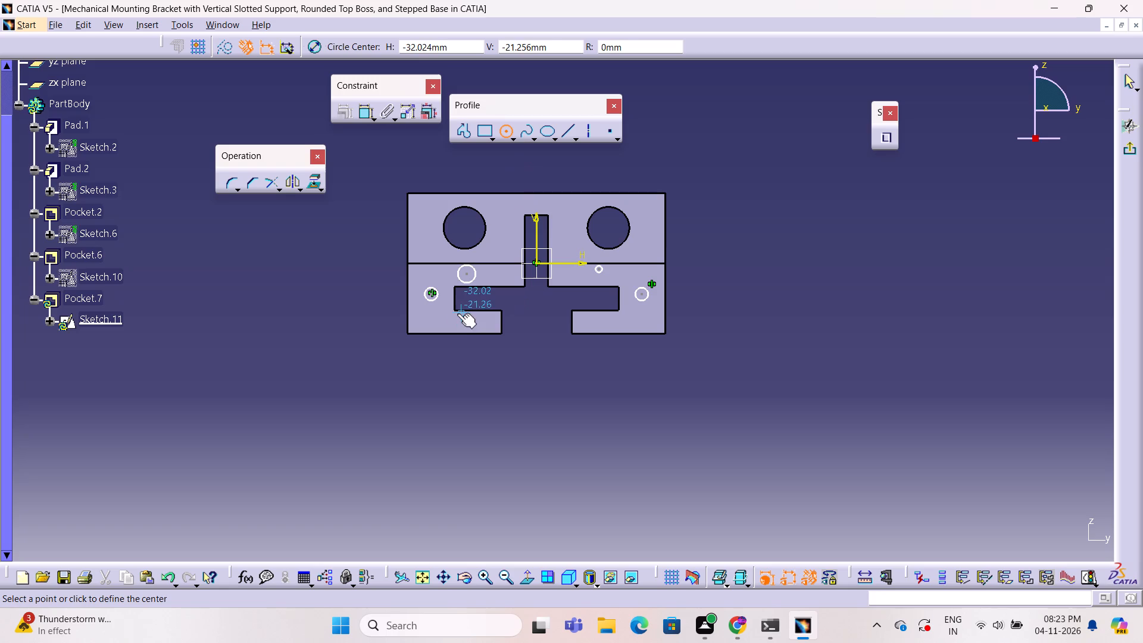
{"action": "left_click", "coordinate": [443, 319]}
{"action": "left_click", "coordinate": [455, 323]}
{"action": "left_click", "coordinate": [848, 270]}
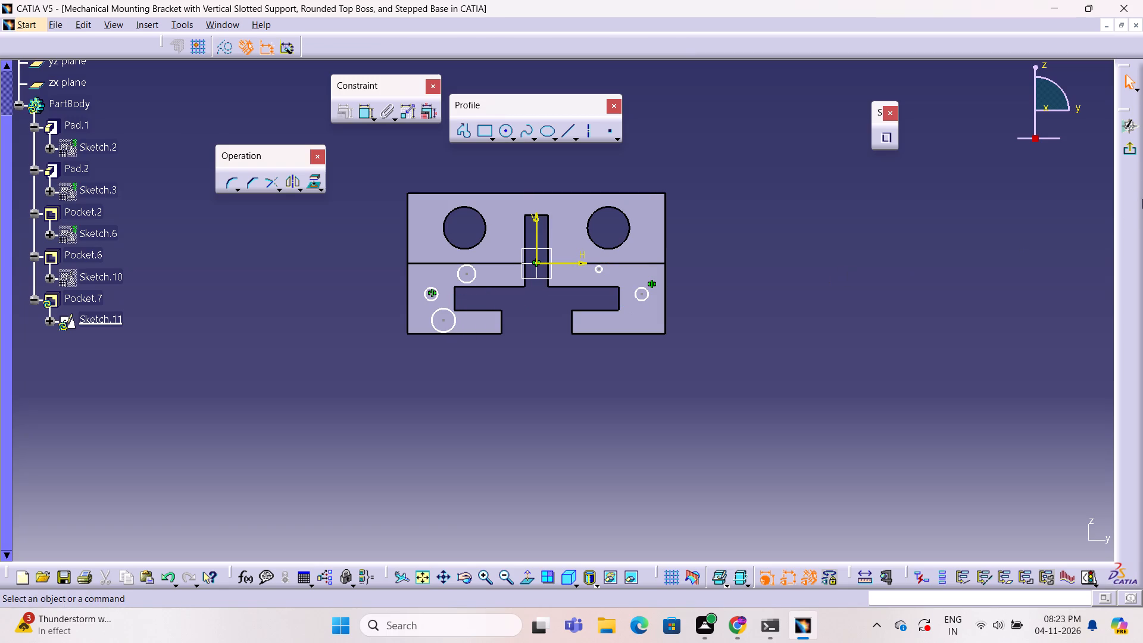
{"action": "left_click", "coordinate": [1131, 156]}
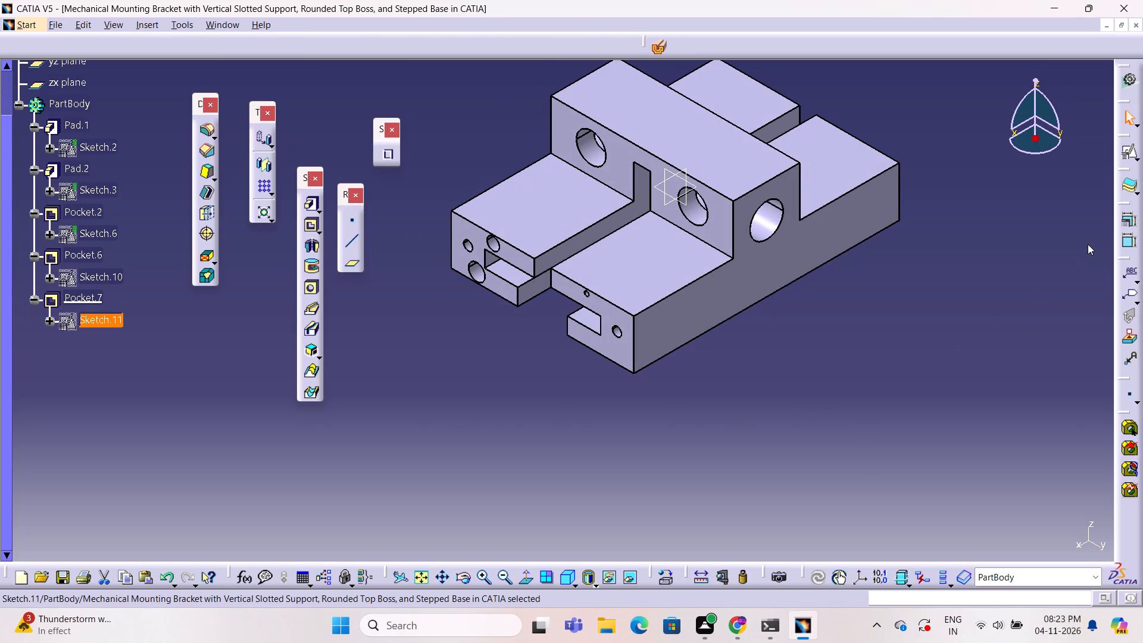
Add two circles over the cross block to the sketch: between central slot and positive-H hole, and between negative-H hole and outer edge.
{"action": "double_click", "coordinate": [120, 319]}
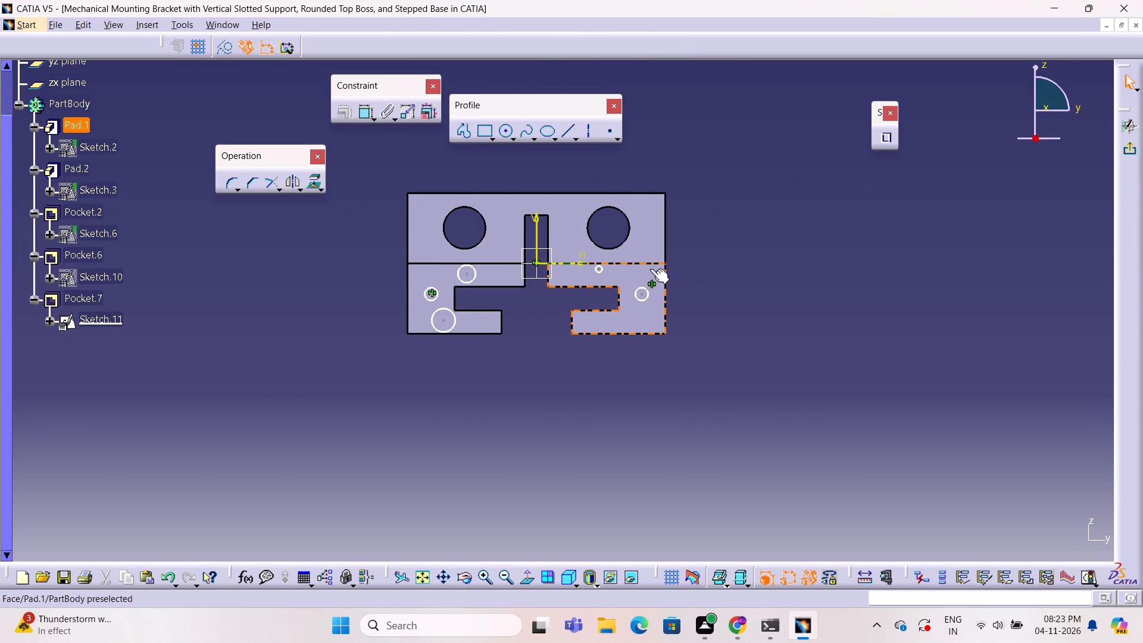
{"action": "left_click", "coordinate": [505, 127]}
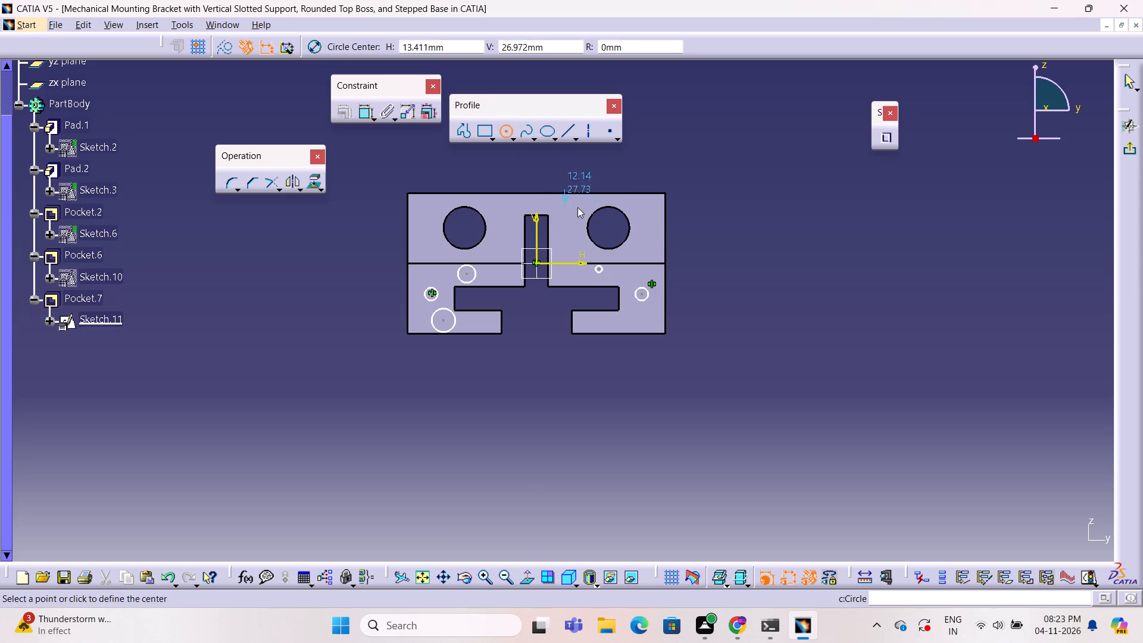
{"action": "left_click", "coordinate": [564, 221]}
{"action": "left_click", "coordinate": [573, 238]}
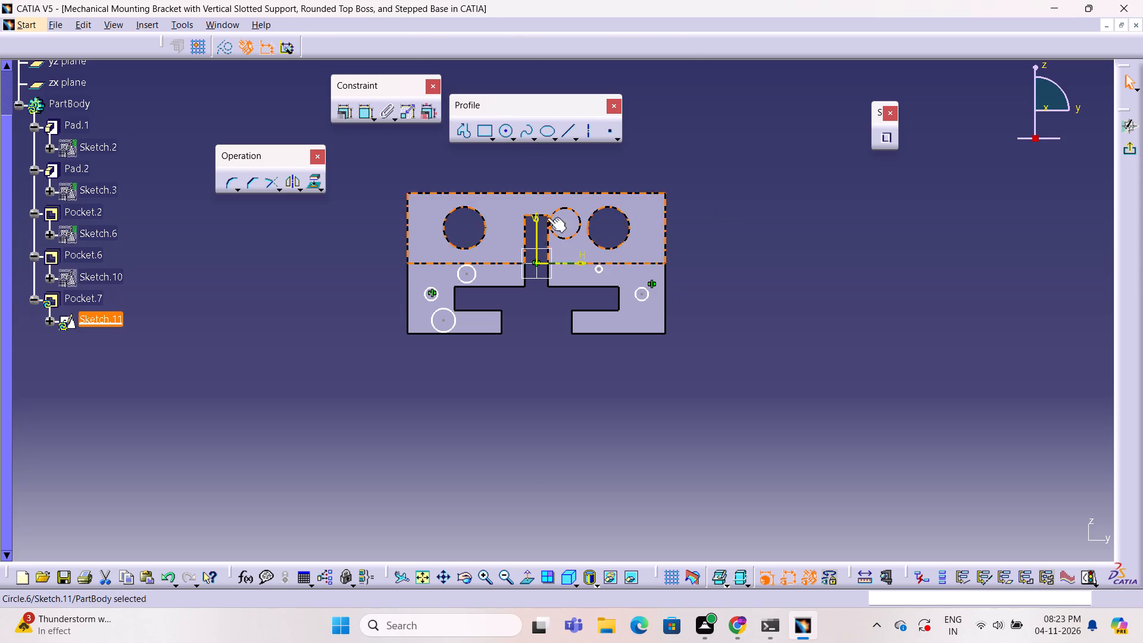
{"action": "left_click", "coordinate": [504, 136]}
{"action": "left_click", "coordinate": [427, 236]}
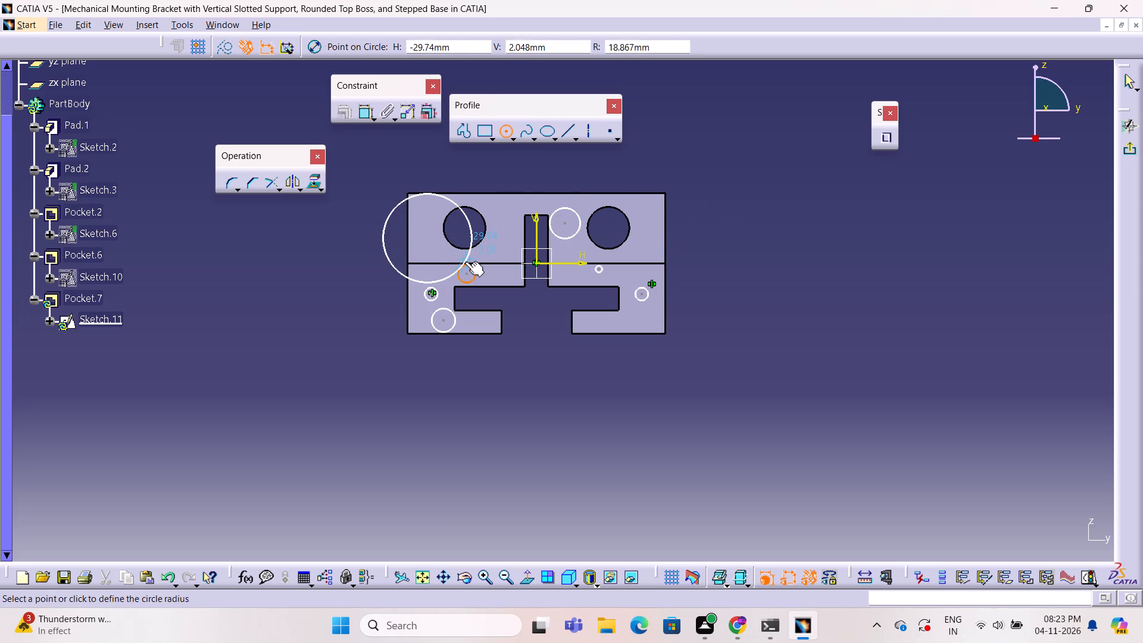
{"action": "left_click", "coordinate": [436, 243]}
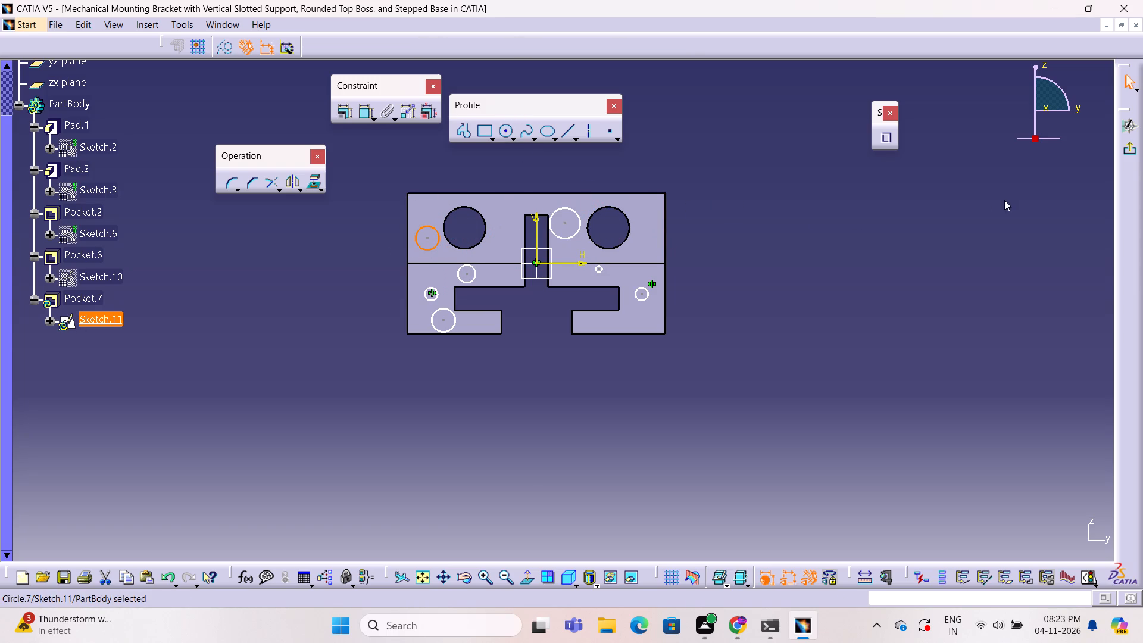
{"action": "left_click", "coordinate": [1138, 153]}
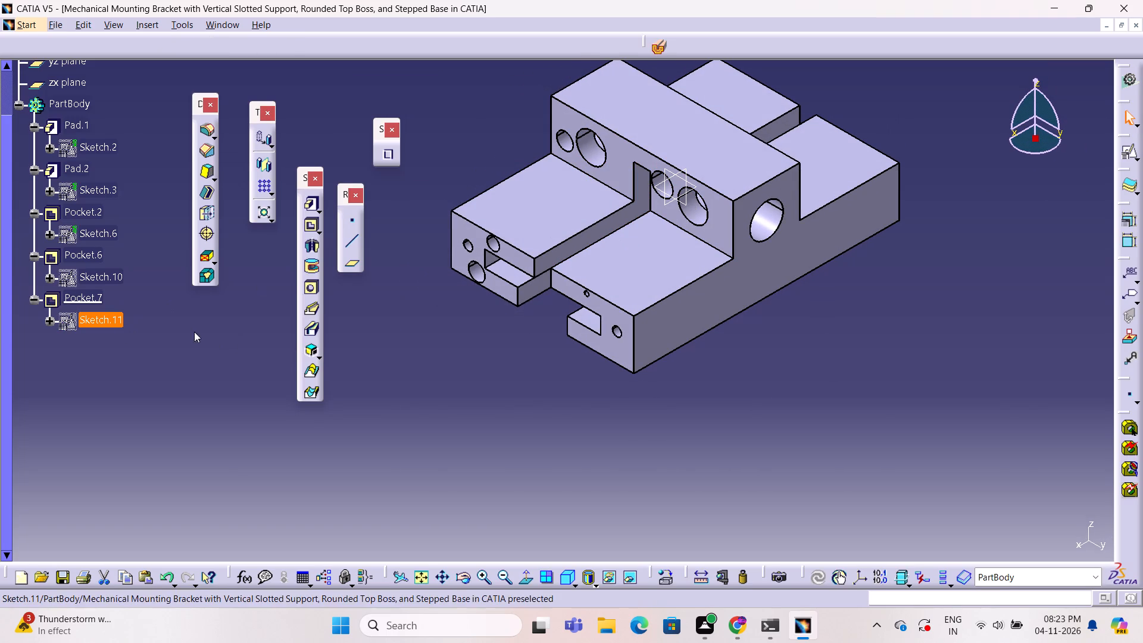
Reopen the base holes' sketch and draw a tiny circle between the cross block's negative-H hole and its central slot.
{"action": "double_click", "coordinate": [115, 319]}
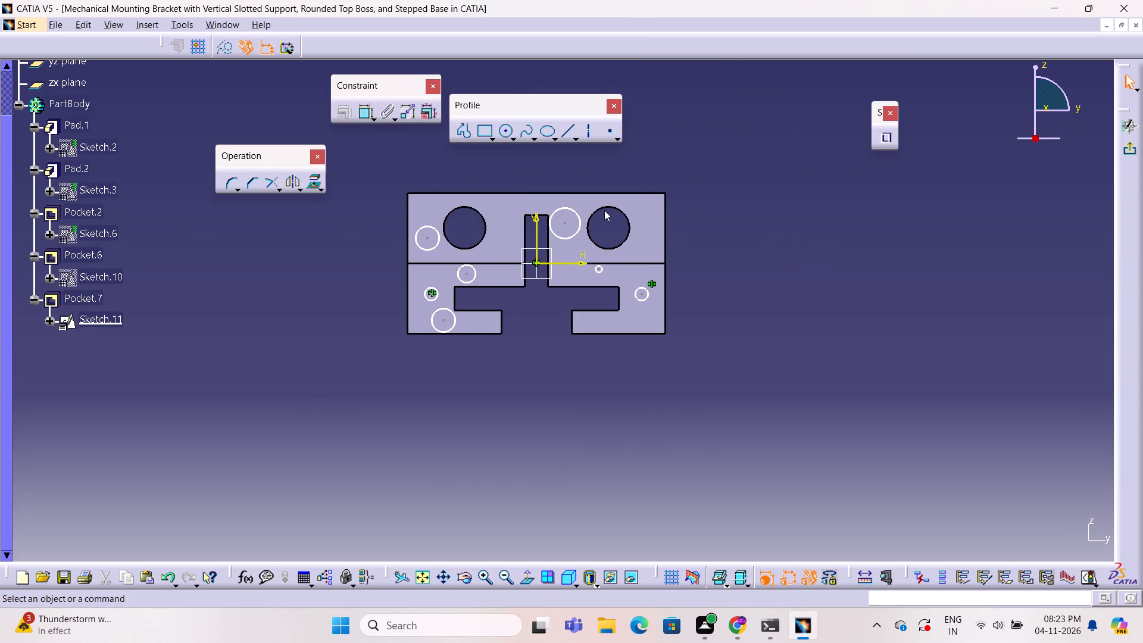
{"action": "left_click", "coordinate": [509, 139]}
{"action": "left_click", "coordinate": [532, 152]}
{"action": "left_click", "coordinate": [507, 227]}
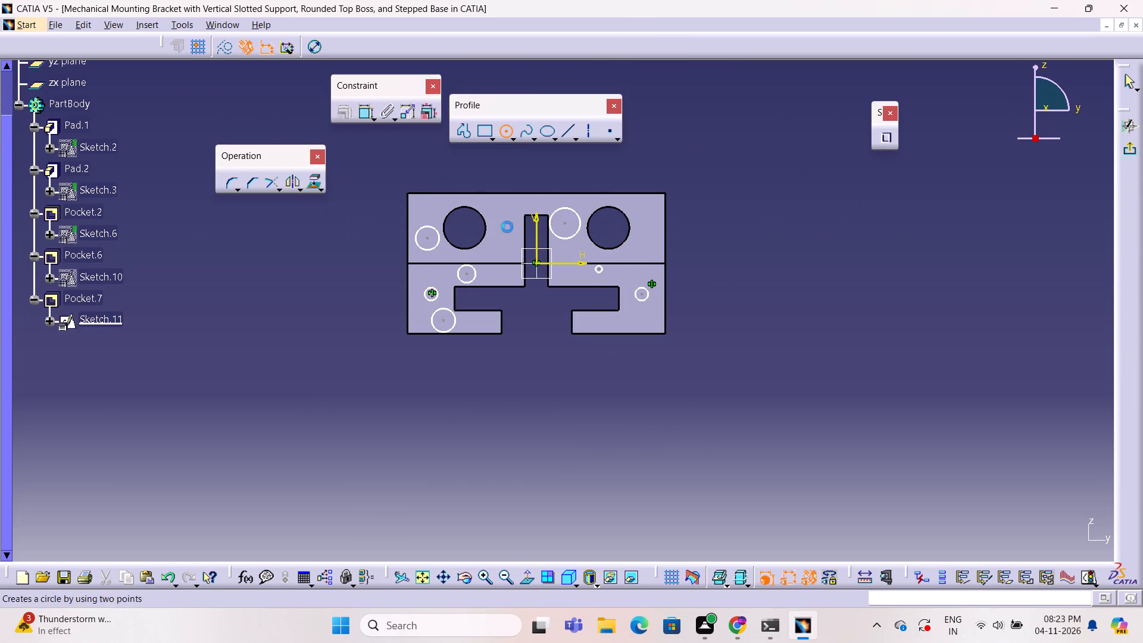
{"action": "left_click", "coordinate": [508, 229]}
Draw a circle of about 0.34 mm radius on the cross block beside its positive-H outer edge, and exit the sketch.
{"action": "middle_click_drag", "start_coordinate": [721, 232], "coordinate": [508, 257]}
{"action": "right_click_drag", "start_coordinate": [721, 232], "coordinate": [507, 257]}
{"action": "left_click", "coordinate": [507, 138]}
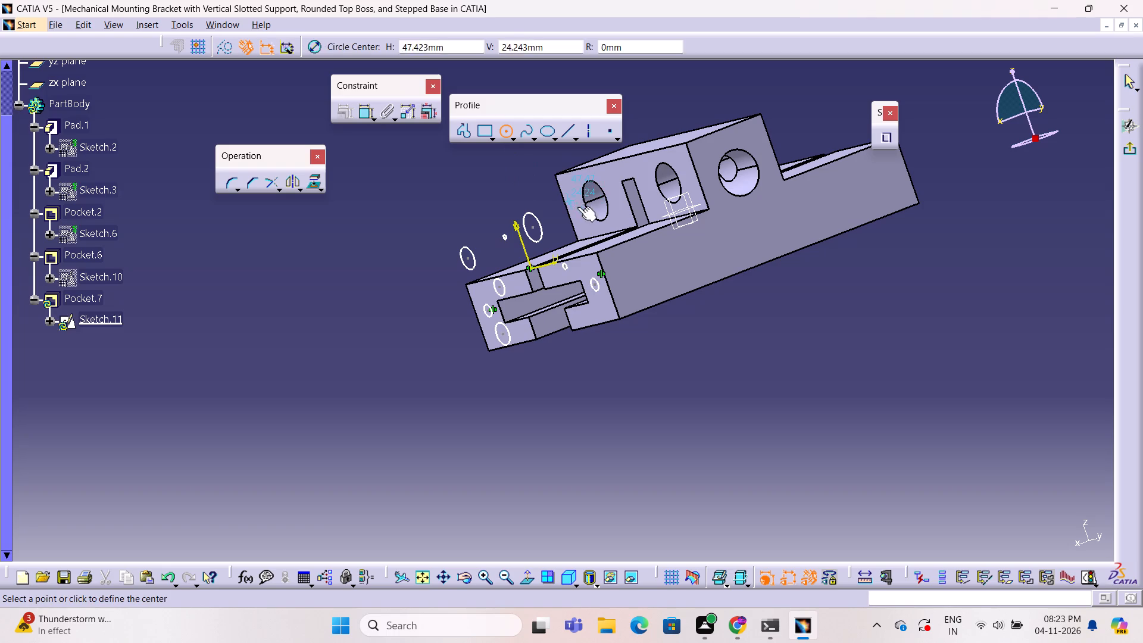
{"action": "double_click", "coordinate": [577, 219]}
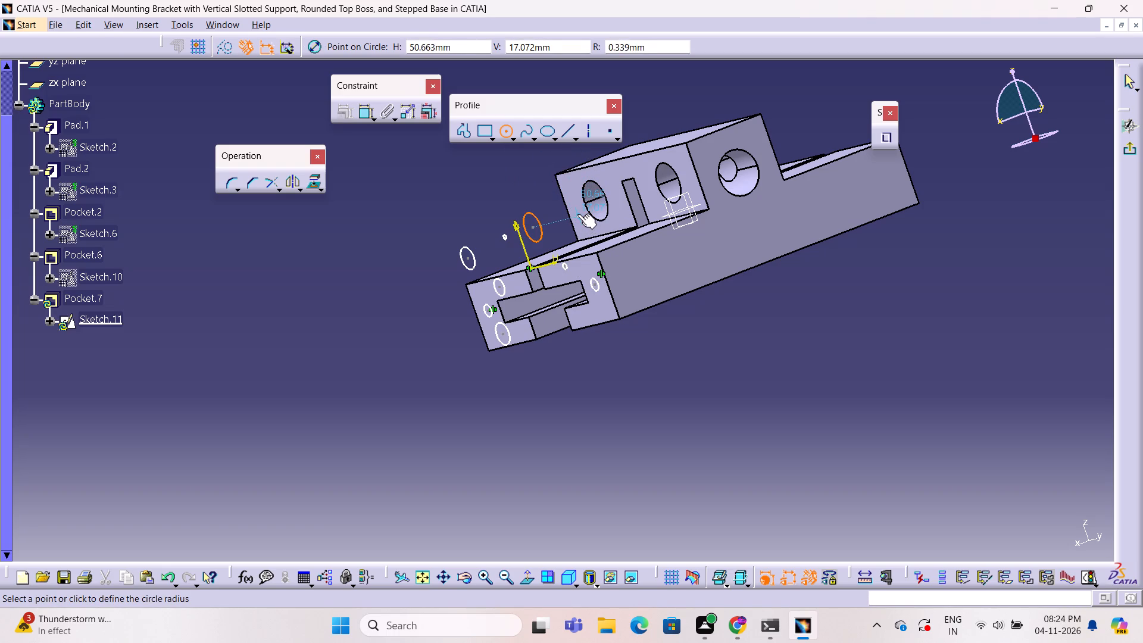
{"action": "left_click", "coordinate": [577, 214]}
{"action": "left_click", "coordinate": [1134, 145]}
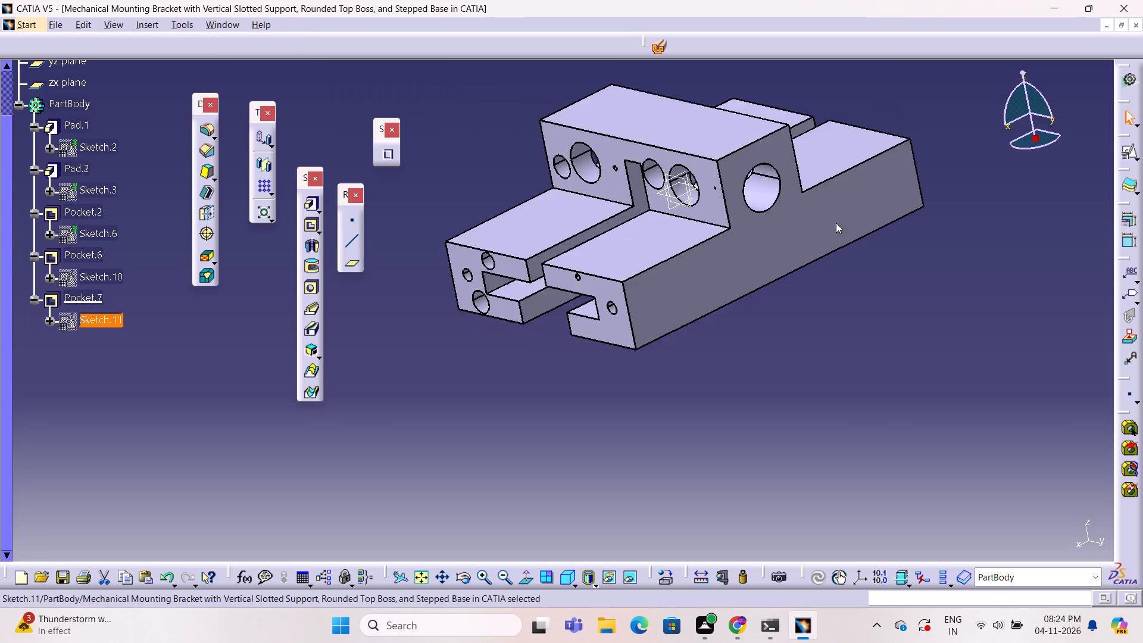
Measure between the rim and inner surface of the tiny hole near the cross block's positive-H outer edge.
{"action": "middle_click_drag", "start_coordinate": [826, 231], "coordinate": [524, 317]}
{"action": "right_click_drag", "start_coordinate": [826, 231], "coordinate": [524, 317]}
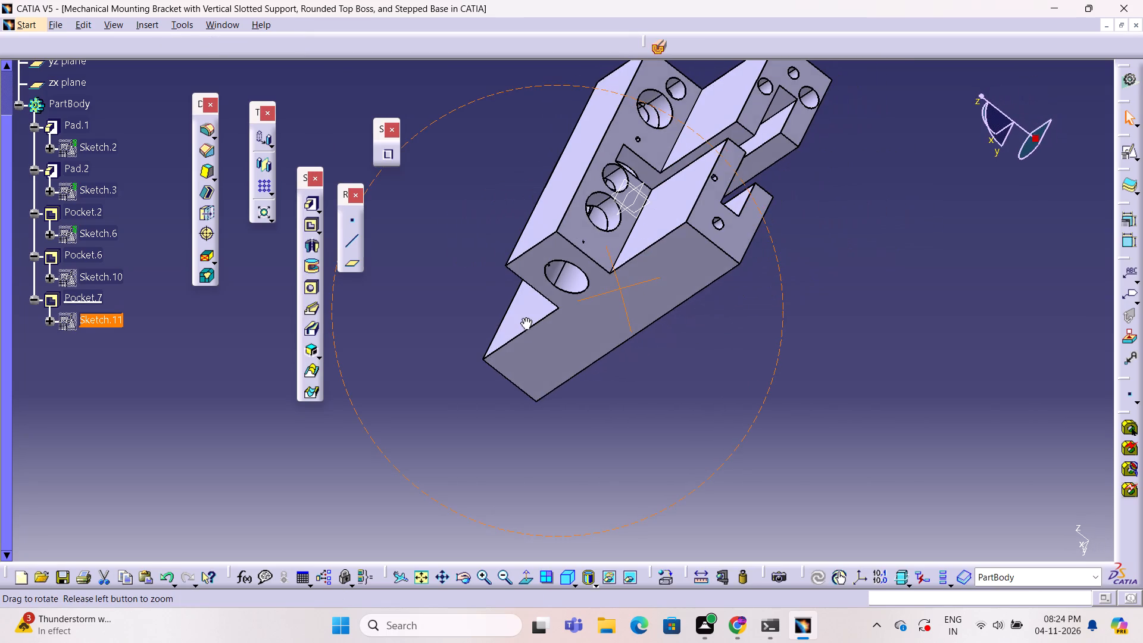
{"action": "middle_click_drag", "start_coordinate": [524, 317], "coordinate": [897, 196]}
{"action": "right_click_drag", "start_coordinate": [524, 317], "coordinate": [897, 196]}
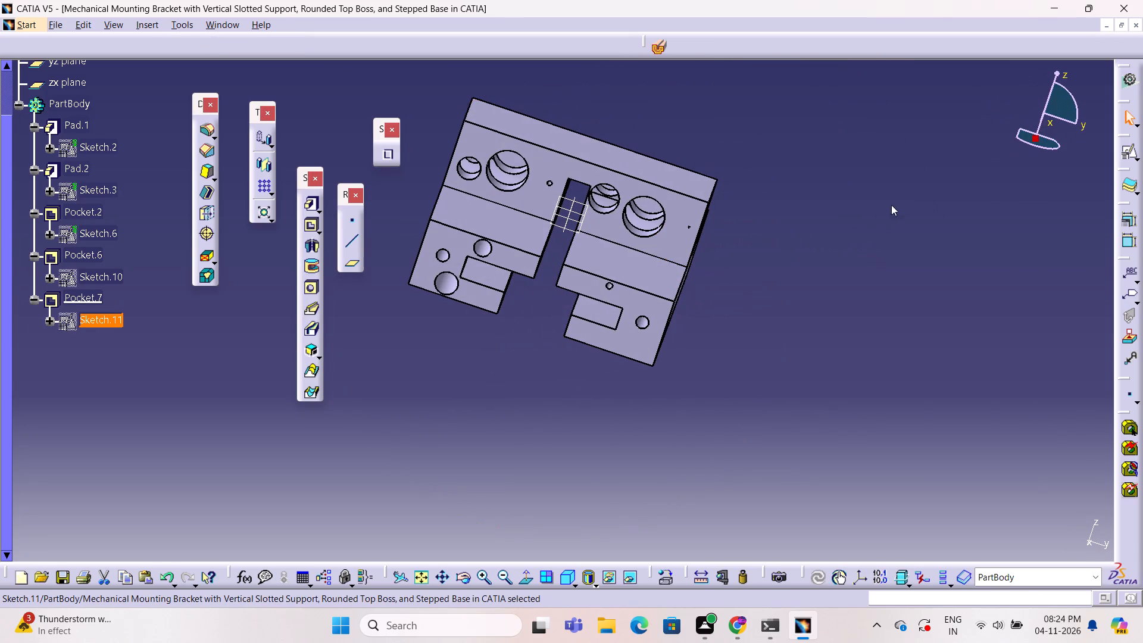
{"action": "middle_click_drag", "start_coordinate": [750, 262], "coordinate": [768, 176], "text": "ctrl"}
{"action": "middle_click_drag", "start_coordinate": [792, 172], "coordinate": [695, 393]}
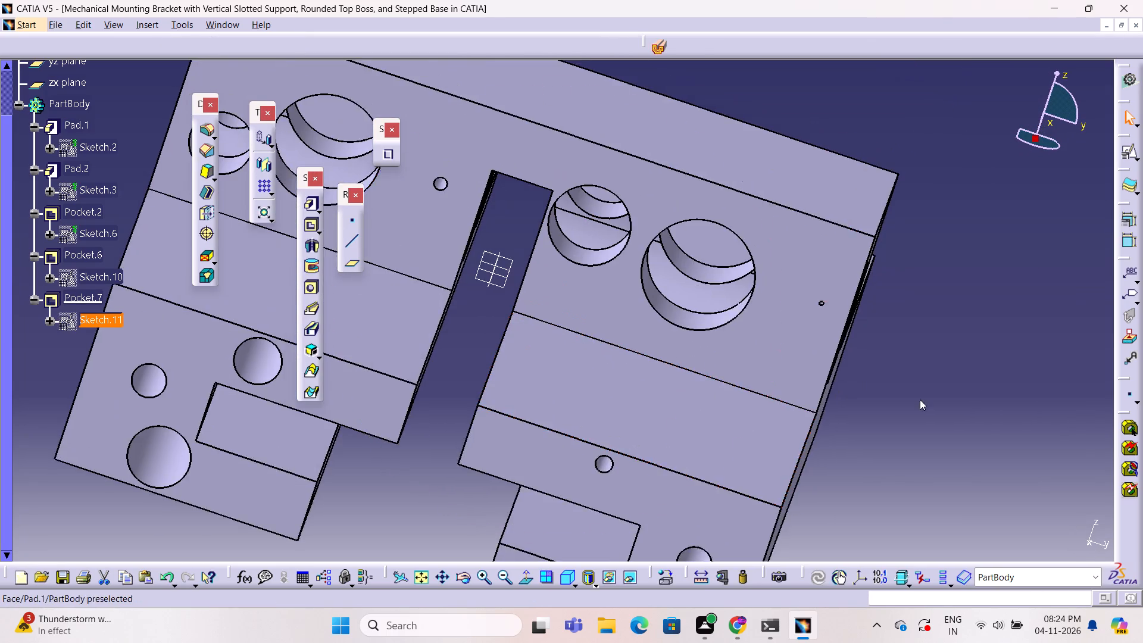
{"action": "middle_click_drag", "start_coordinate": [978, 390], "coordinate": [973, 342], "text": "ctrl"}
{"action": "middle_click_drag", "start_coordinate": [978, 337], "coordinate": [798, 414]}
{"action": "middle_click_drag", "start_coordinate": [836, 420], "coordinate": [839, 372], "text": "ctrl"}
{"action": "middle_click_drag", "start_coordinate": [873, 382], "coordinate": [635, 176]}
{"action": "middle_click_drag", "start_coordinate": [736, 294], "coordinate": [738, 263], "text": "ctrl"}
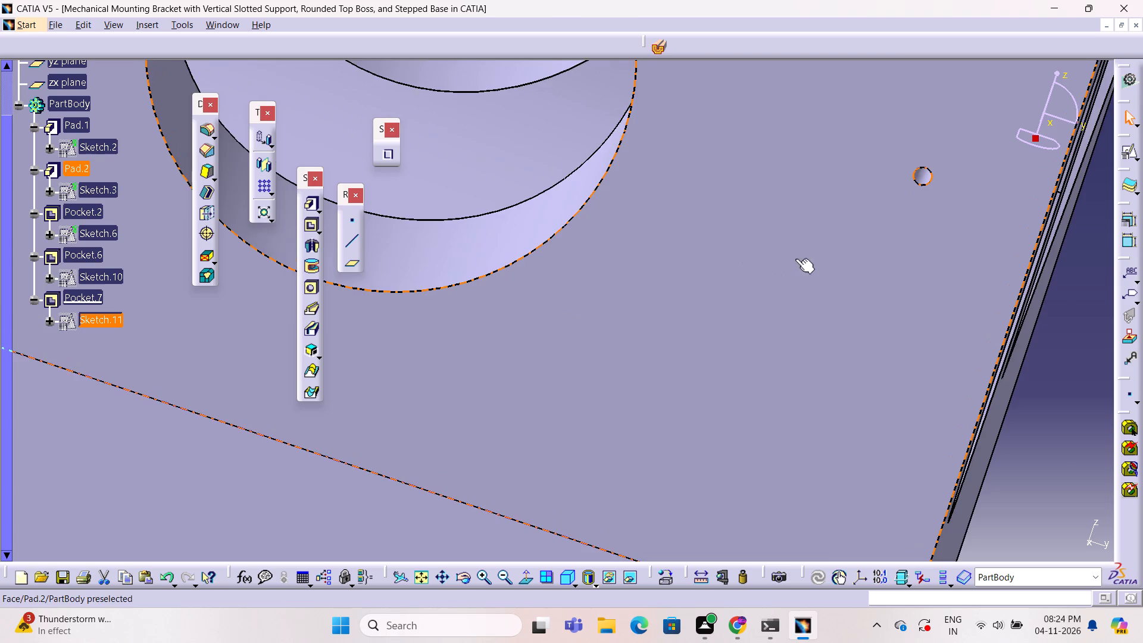
{"action": "middle_click_drag", "start_coordinate": [795, 258], "coordinate": [773, 165]}
{"action": "middle_click_drag", "start_coordinate": [819, 179], "coordinate": [718, 150], "text": "ctrl"}
{"action": "middle_click_drag", "start_coordinate": [861, 177], "coordinate": [607, 370]}
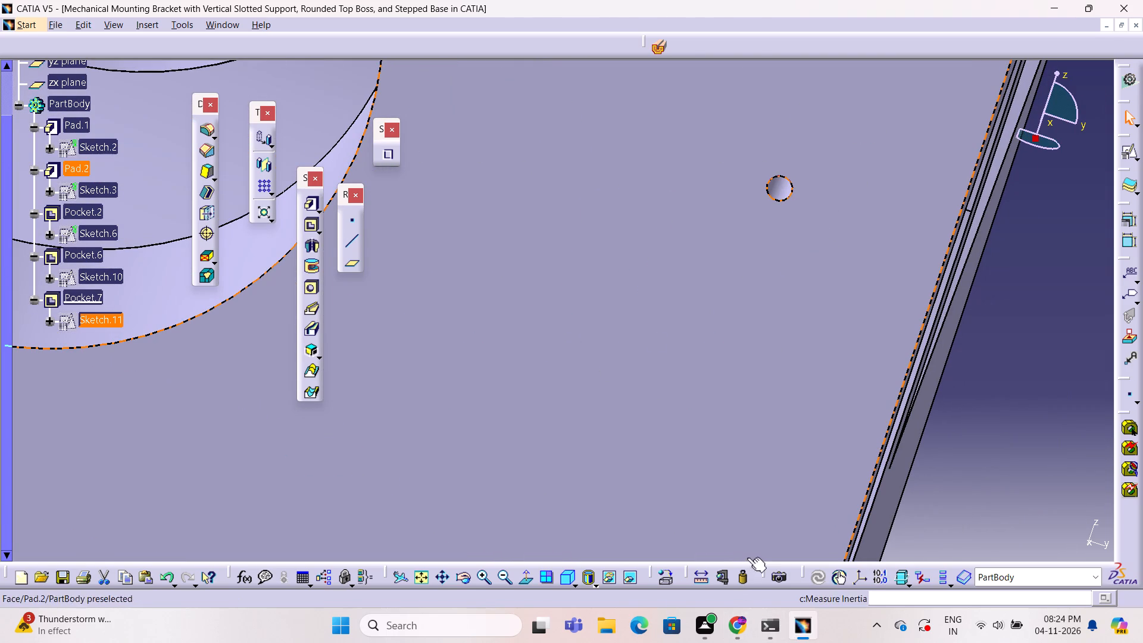
{"action": "left_click", "coordinate": [703, 576]}
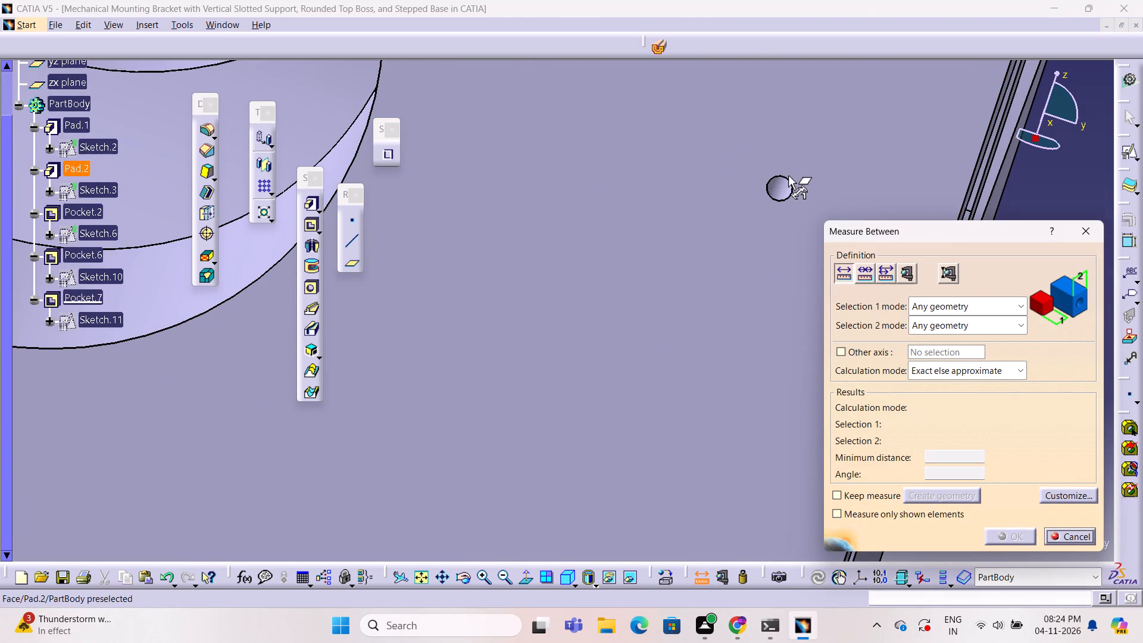
{"action": "left_click", "coordinate": [788, 177]}
{"action": "left_click", "coordinate": [790, 195]}
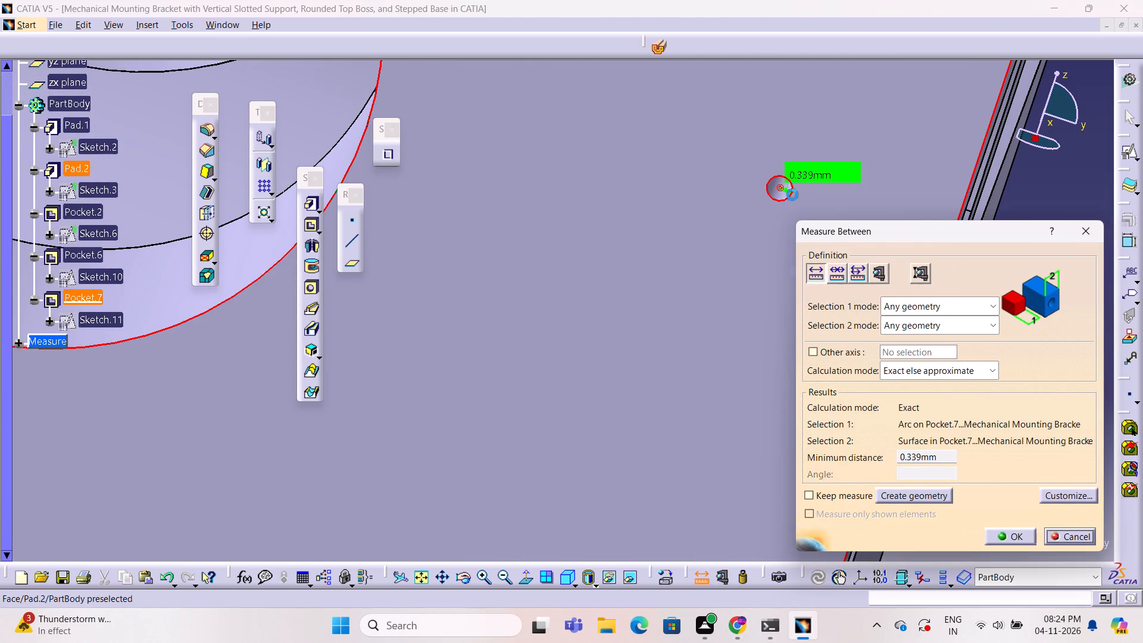
{"action": "left_click", "coordinate": [1089, 224]}
Reopen Sketch.11, draw a circle of about 0.002 mm radius near H -17.95, V 8.87 mm on the cross block, and exit the sketch.
{"action": "middle_click", "coordinate": [1058, 220], "text": "ctrl"}
{"action": "left_click", "coordinate": [1058, 220], "text": "ctrl"}
{"action": "middle_click_drag", "start_coordinate": [1057, 220], "coordinate": [1053, 251], "text": "ctrl"}
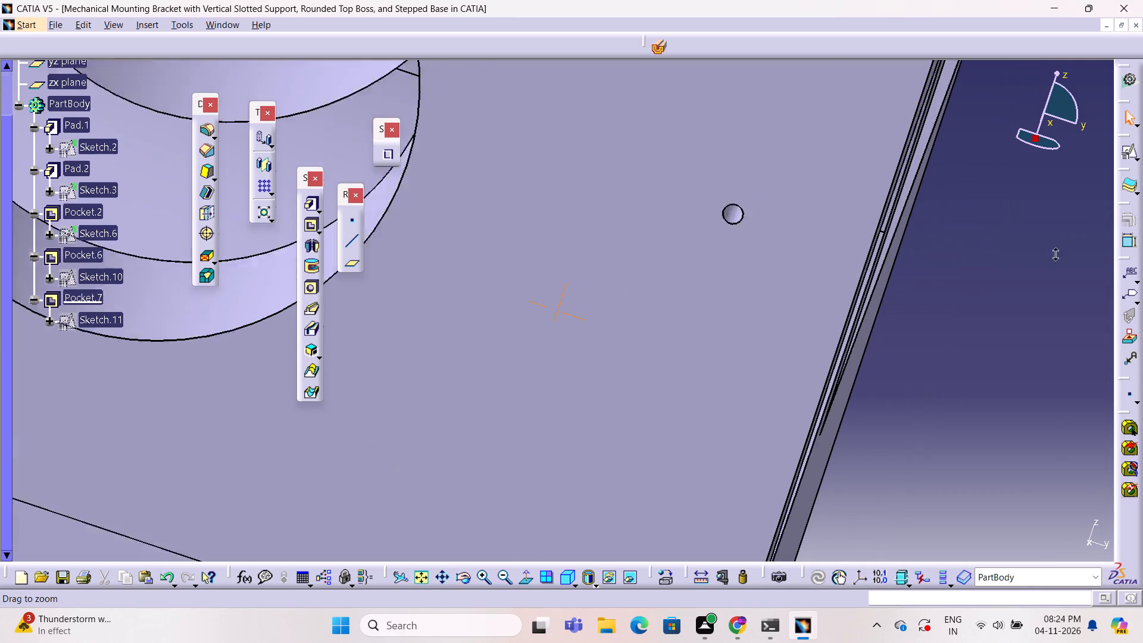
{"action": "middle_click_drag", "start_coordinate": [1053, 251], "coordinate": [989, 366], "text": "ctrl"}
{"action": "middle_click_drag", "start_coordinate": [983, 370], "coordinate": [954, 383], "text": "ctrl"}
{"action": "middle_click_drag", "start_coordinate": [698, 369], "coordinate": [850, 291]}
{"action": "middle_click", "coordinate": [850, 291]}
{"action": "middle_click_drag", "start_coordinate": [835, 270], "coordinate": [838, 285], "text": "ctrl"}
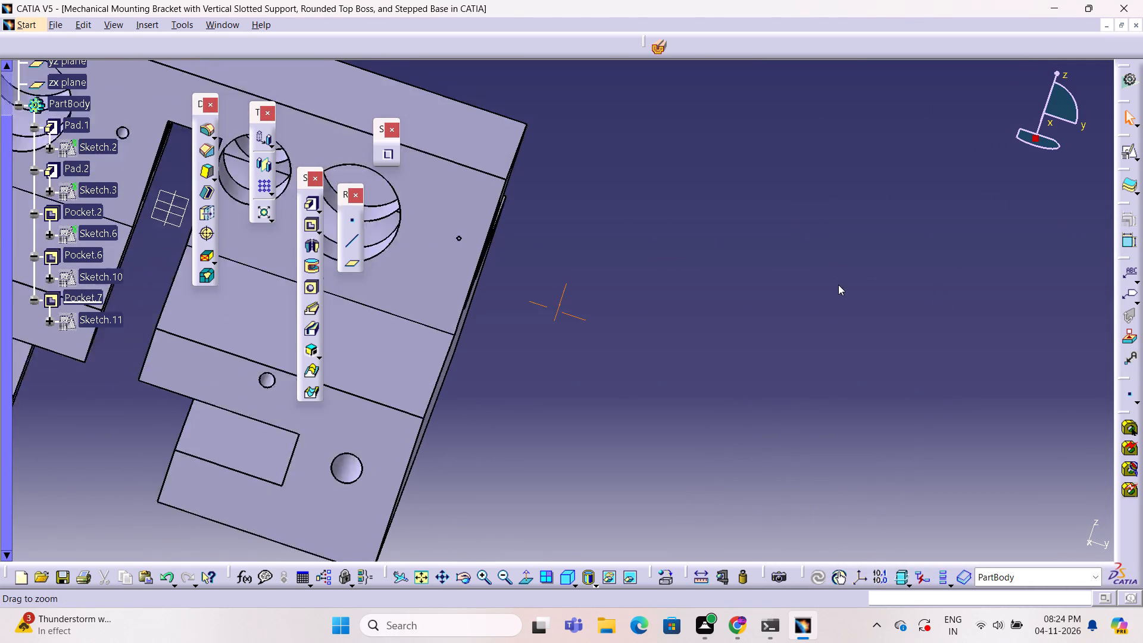
{"action": "middle_click_drag", "start_coordinate": [838, 285], "coordinate": [838, 282], "text": "ctrl"}
{"action": "left_click", "coordinate": [841, 300], "text": "ctrl"}
{"action": "middle_click", "coordinate": [841, 301], "text": "ctrl"}
{"action": "left_click", "coordinate": [841, 302], "text": "ctrl"}
{"action": "middle_click_drag", "start_coordinate": [842, 307], "coordinate": [837, 337], "text": "ctrl"}
{"action": "middle_click_drag", "start_coordinate": [578, 294], "coordinate": [832, 230]}
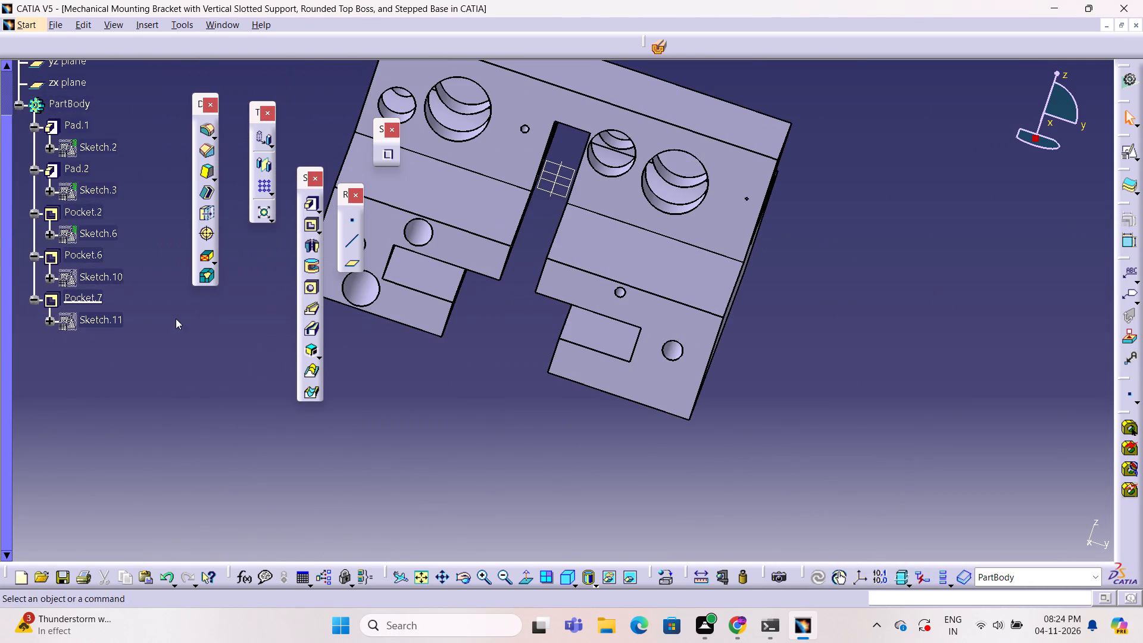
{"action": "double_click", "coordinate": [118, 314]}
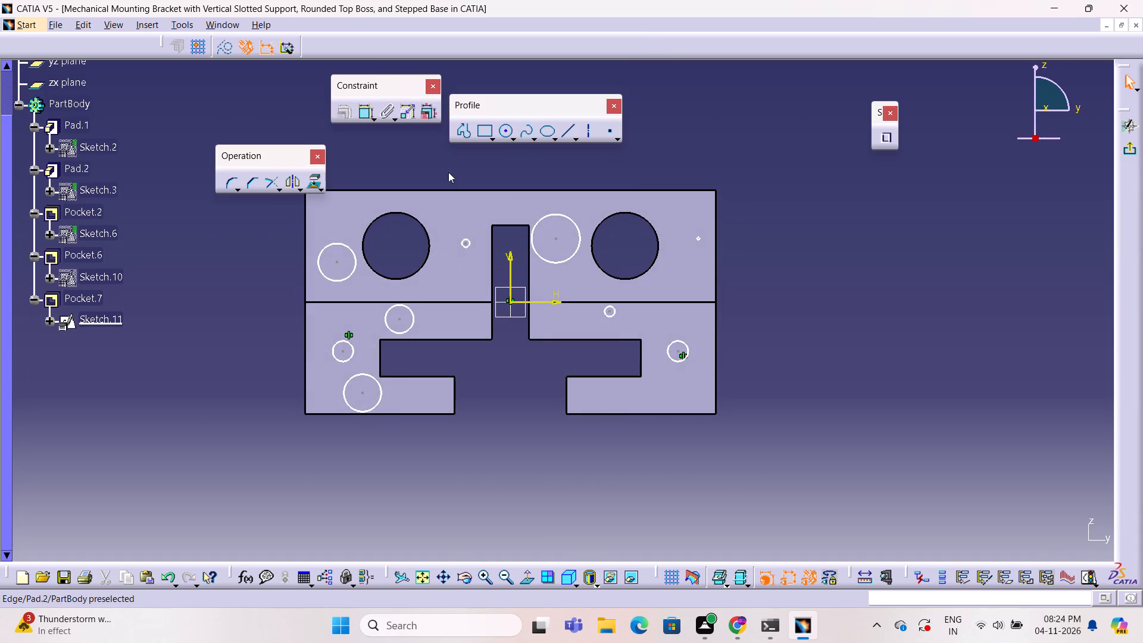
{"action": "left_click", "coordinate": [504, 135]}
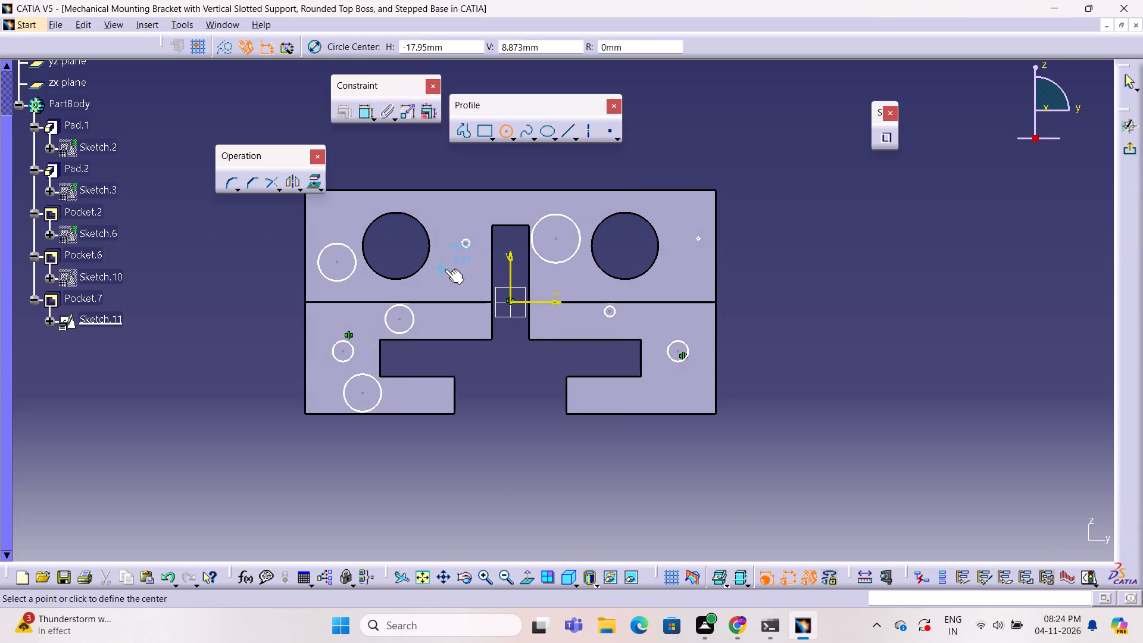
{"action": "left_click", "coordinate": [445, 269]}
{"action": "left_click", "coordinate": [445, 269]}
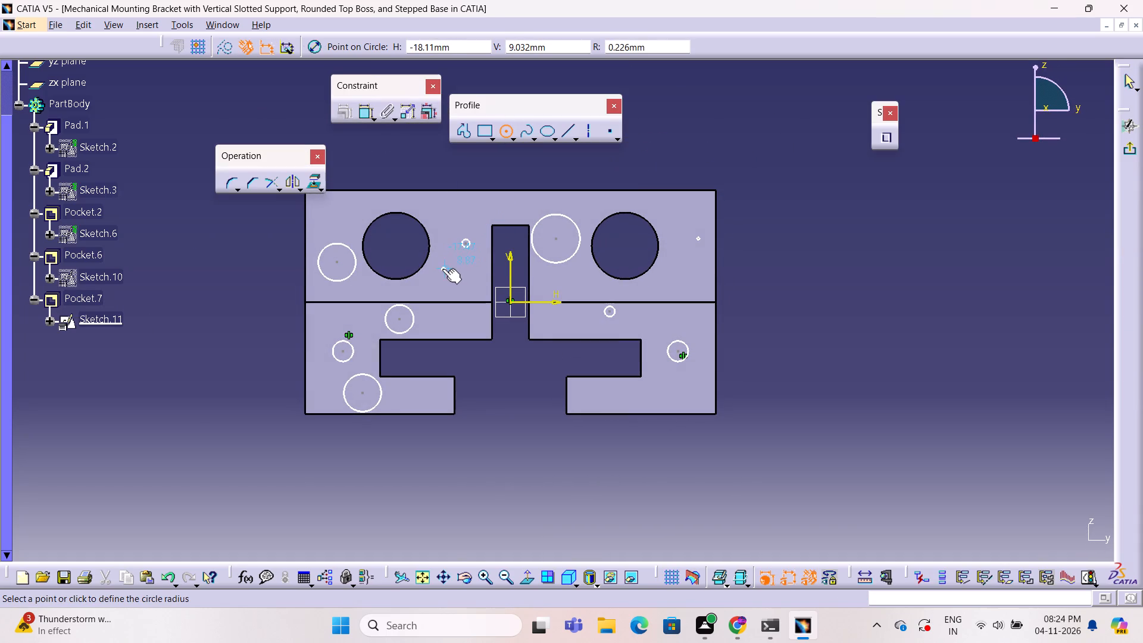
{"action": "middle_click_drag", "start_coordinate": [442, 268], "coordinate": [480, 134], "text": "ctrl"}
{"action": "left_click", "coordinate": [437, 238]}
{"action": "middle_click_drag", "start_coordinate": [441, 239], "coordinate": [506, 261]}
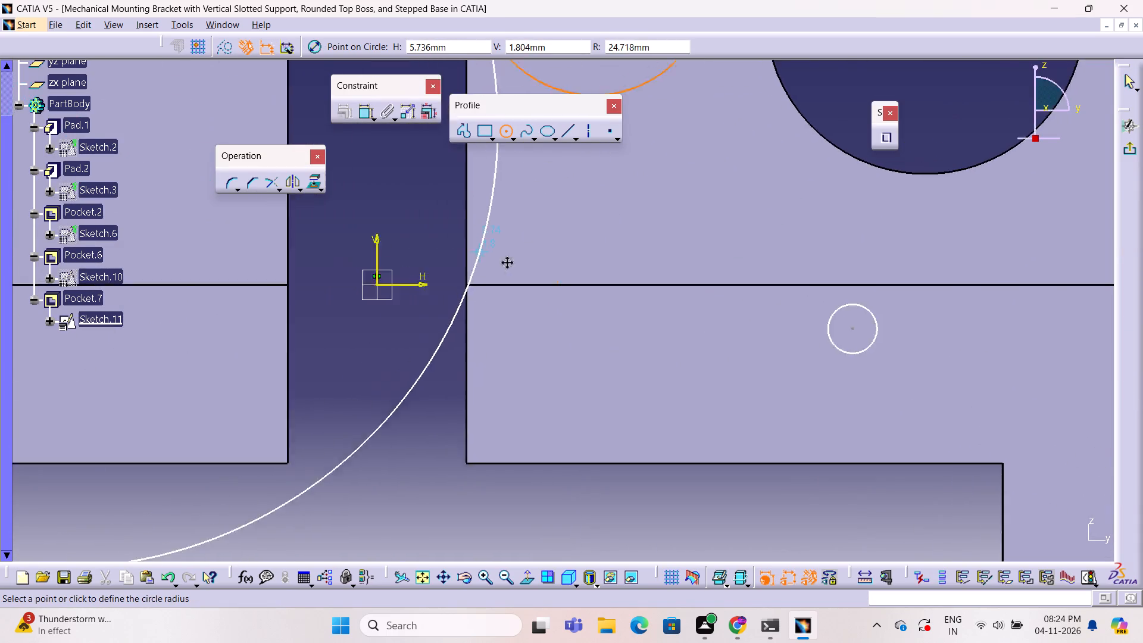
{"action": "middle_click_drag", "start_coordinate": [506, 261], "coordinate": [1041, 485]}
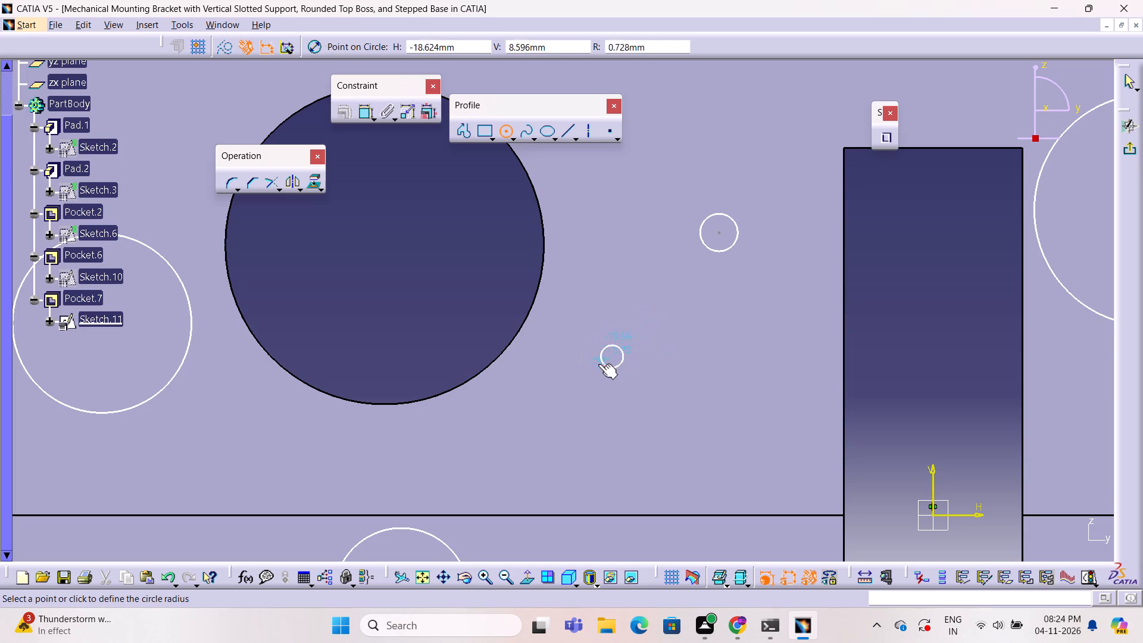
{"action": "left_click", "coordinate": [618, 355], "text": "ctrl"}
{"action": "middle_click_drag", "start_coordinate": [618, 354], "coordinate": [639, 229], "text": "ctrl"}
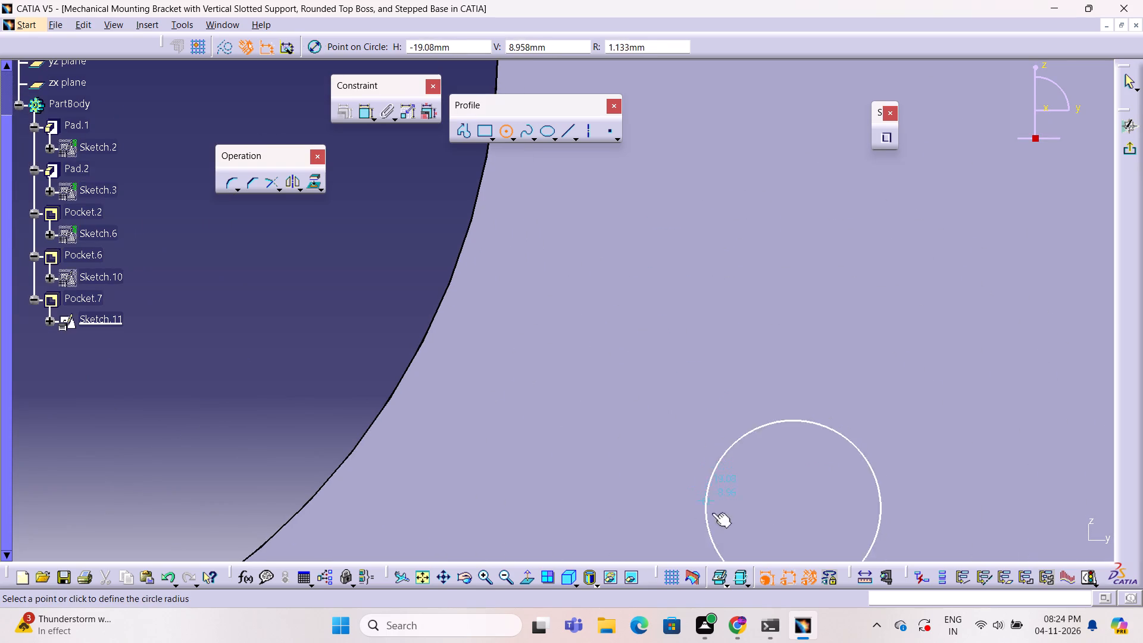
{"action": "middle_click_drag", "start_coordinate": [792, 506], "coordinate": [811, 325], "text": "ctrl"}
{"action": "middle_click_drag", "start_coordinate": [923, 450], "coordinate": [920, 525], "text": "ctrl"}
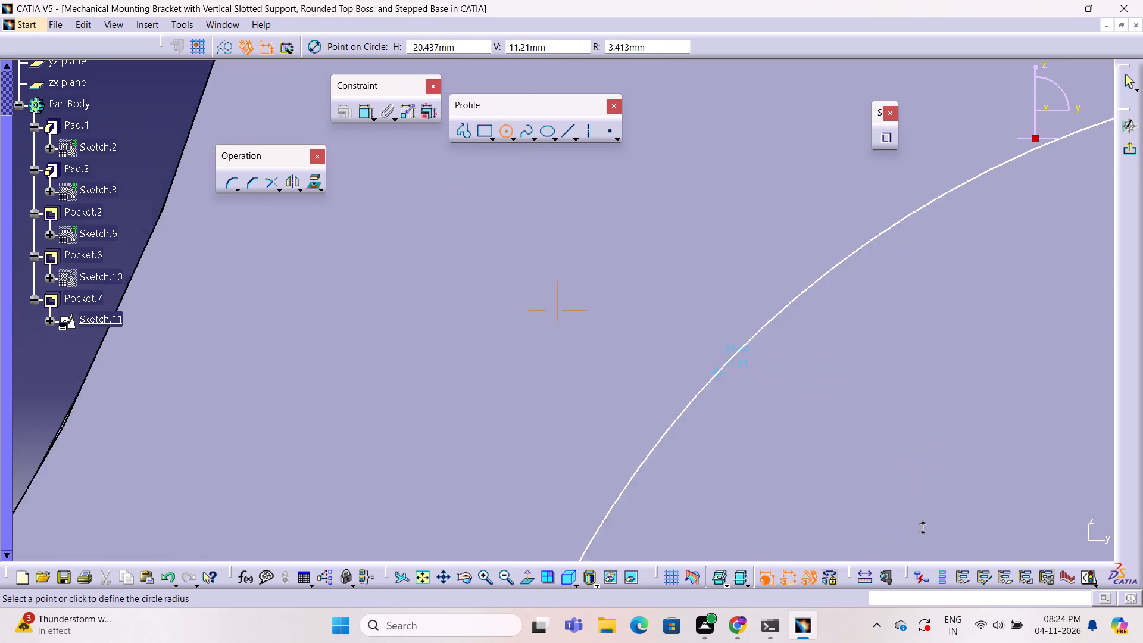
{"action": "middle_click_drag", "start_coordinate": [920, 525], "coordinate": [877, 525], "text": "ctrl"}
{"action": "left_click", "coordinate": [877, 526], "text": "ctrl"}
{"action": "middle_click_drag", "start_coordinate": [878, 530], "coordinate": [883, 611], "text": "ctrl"}
{"action": "middle_click_drag", "start_coordinate": [875, 473], "coordinate": [740, 220]}
{"action": "middle_click_drag", "start_coordinate": [747, 337], "coordinate": [745, 296], "text": "ctrl"}
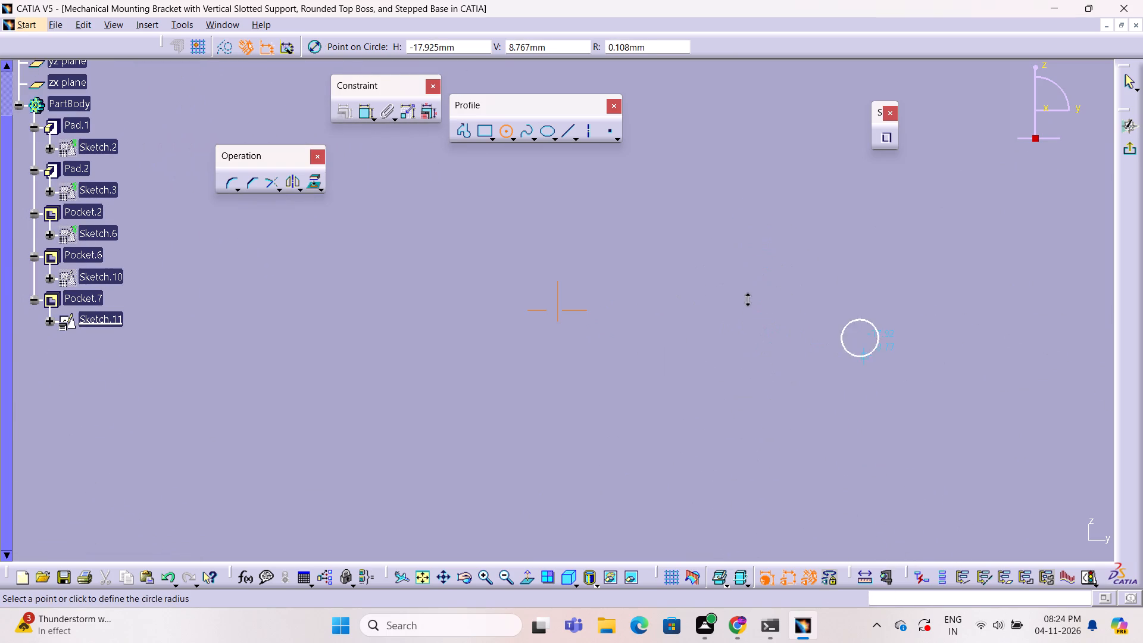
{"action": "middle_click_drag", "start_coordinate": [745, 296], "coordinate": [756, 253], "text": "ctrl"}
{"action": "middle_click_drag", "start_coordinate": [819, 303], "coordinate": [308, 229]}
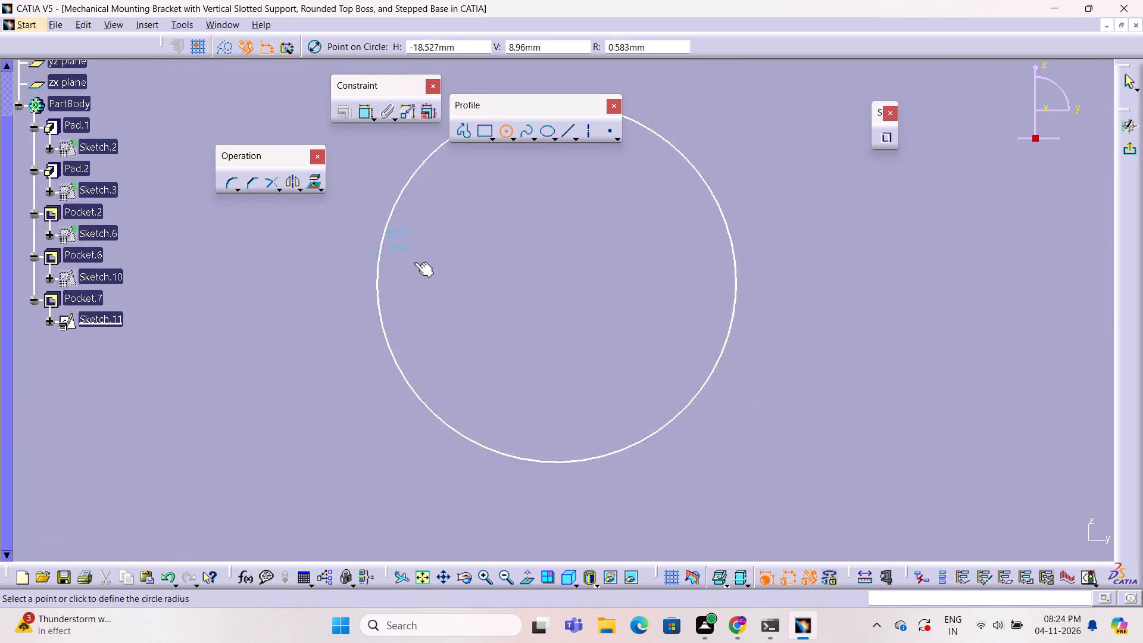
{"action": "middle_click_drag", "start_coordinate": [566, 282], "coordinate": [583, 172], "text": "ctrl"}
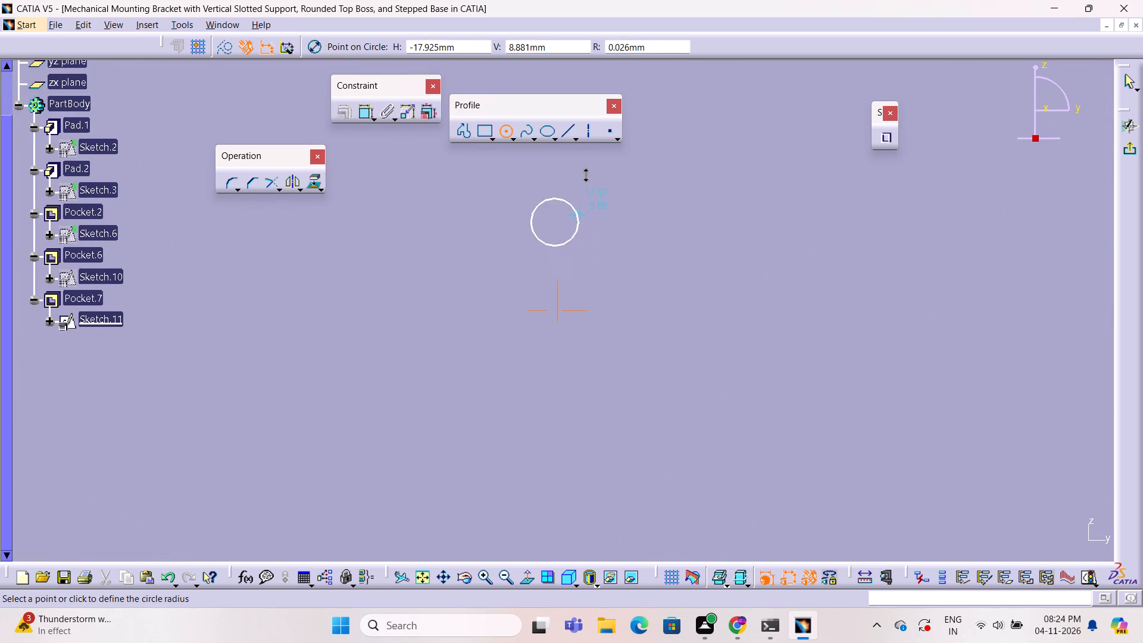
{"action": "middle_click_drag", "start_coordinate": [583, 172], "coordinate": [599, 82], "text": "ctrl"}
{"action": "middle_click_drag", "start_coordinate": [630, 229], "coordinate": [594, 448]}
{"action": "middle_click_drag", "start_coordinate": [513, 250], "coordinate": [513, 186], "text": "ctrl"}
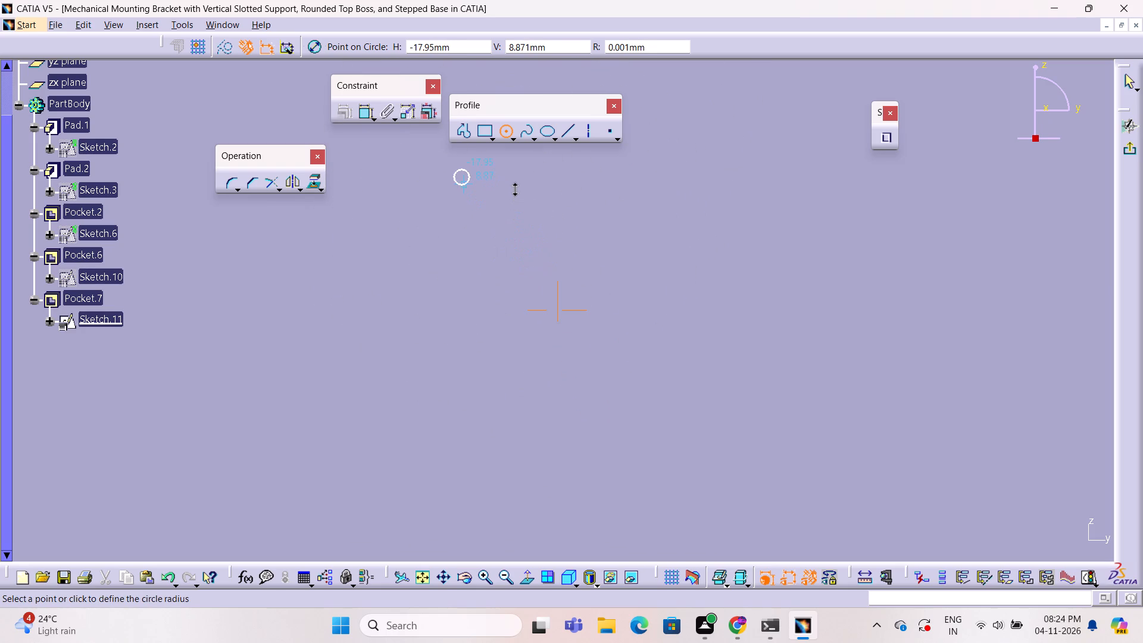
{"action": "middle_click_drag", "start_coordinate": [513, 186], "coordinate": [515, 160], "text": "ctrl"}
{"action": "middle_click_drag", "start_coordinate": [515, 165], "coordinate": [603, 466]}
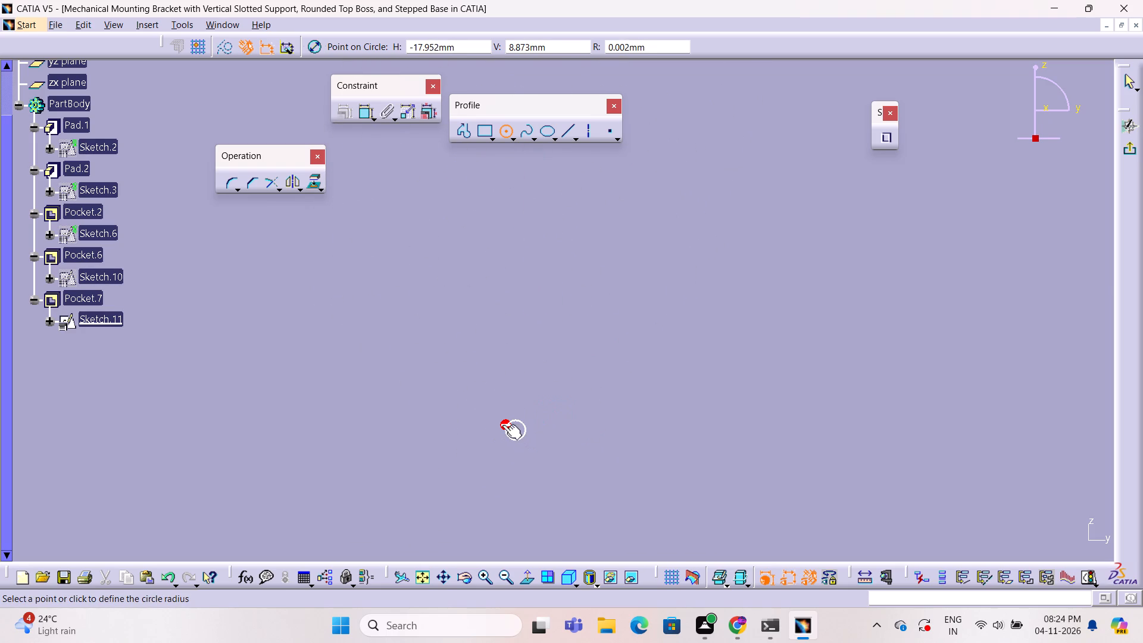
{"action": "middle_click_drag", "start_coordinate": [520, 434], "coordinate": [524, 345], "text": "ctrl"}
{"action": "middle_click_drag", "start_coordinate": [507, 478], "coordinate": [512, 446]}
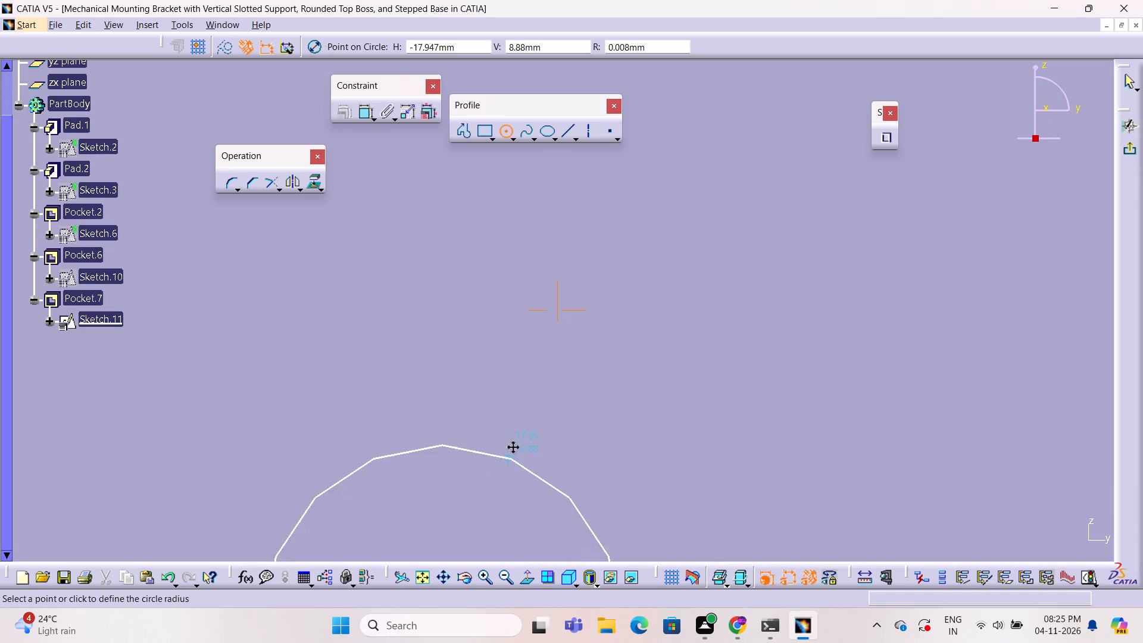
{"action": "middle_click_drag", "start_coordinate": [512, 446], "coordinate": [566, 282]}
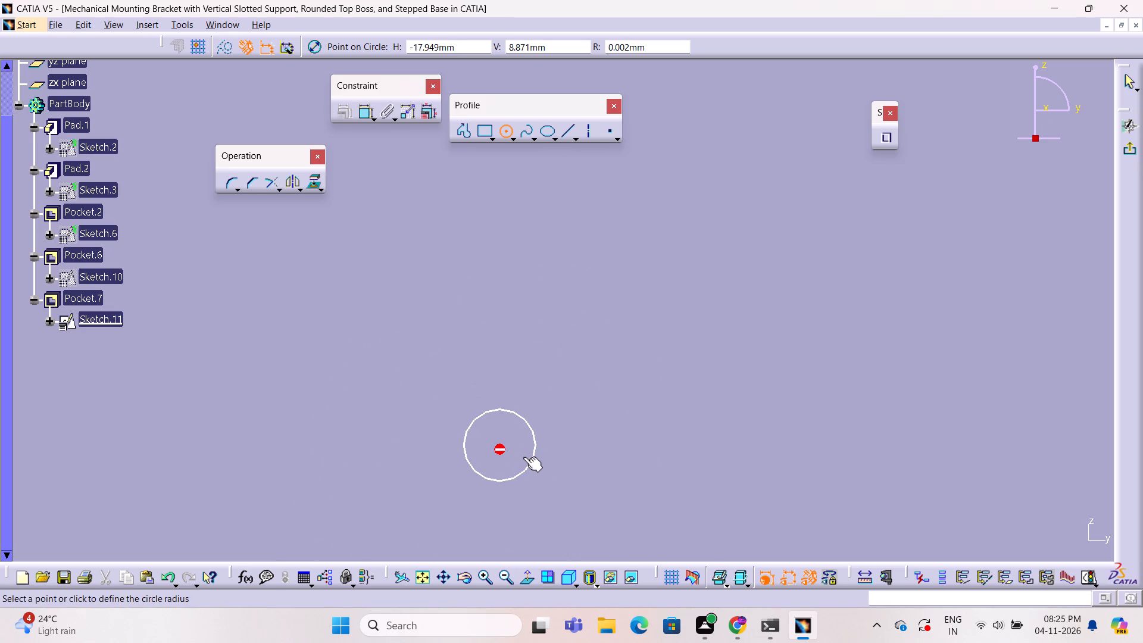
{"action": "left_click", "coordinate": [523, 457]}
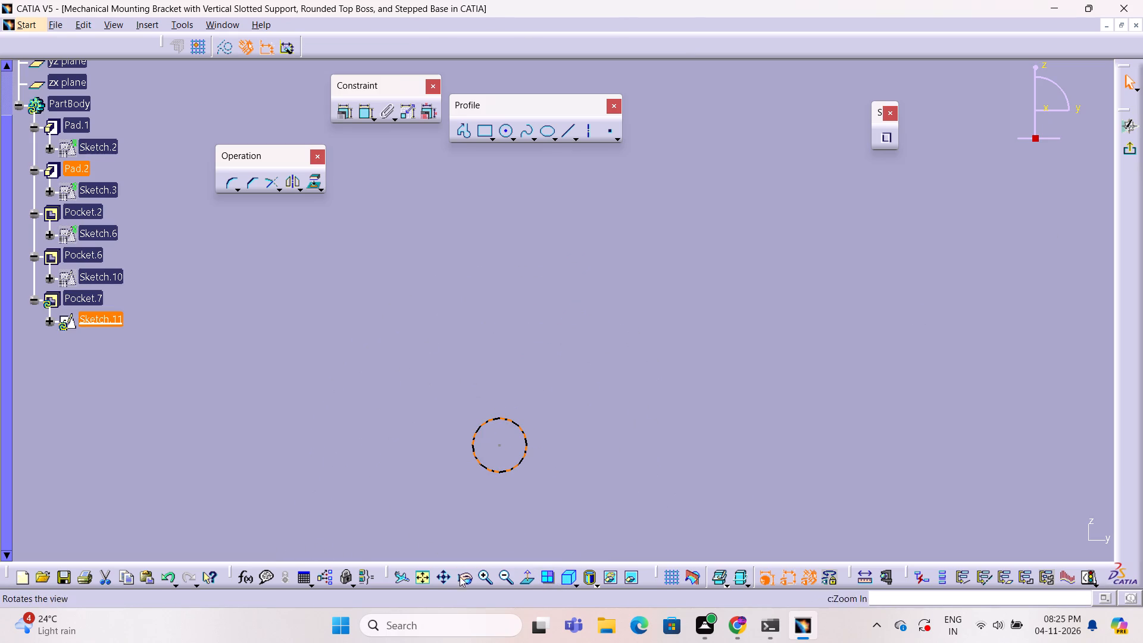
{"action": "left_click", "coordinate": [420, 580]}
{"action": "middle_click_drag", "start_coordinate": [573, 402], "coordinate": [576, 363], "text": "ctrl"}
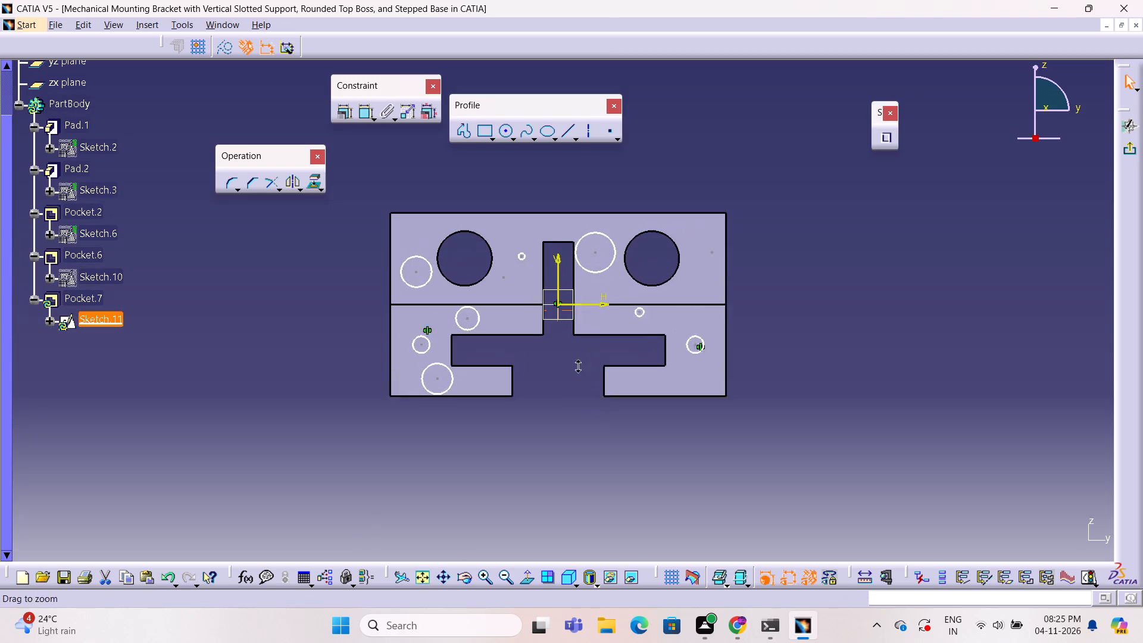
{"action": "middle_click_drag", "start_coordinate": [576, 363], "coordinate": [595, 303], "text": "ctrl"}
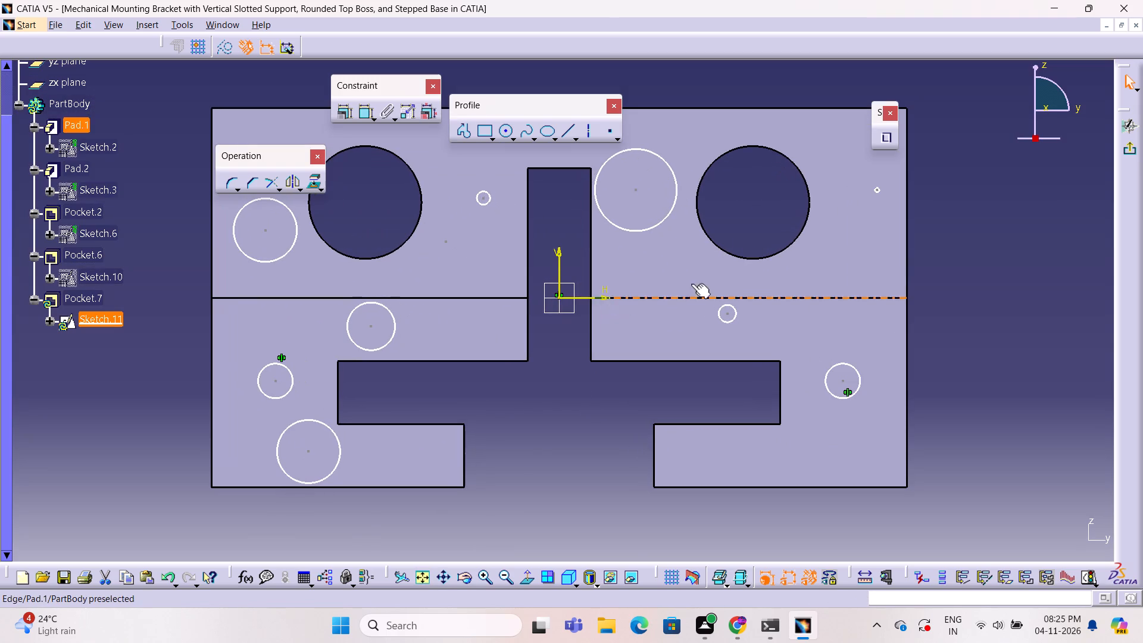
{"action": "left_click", "coordinate": [1126, 151]}
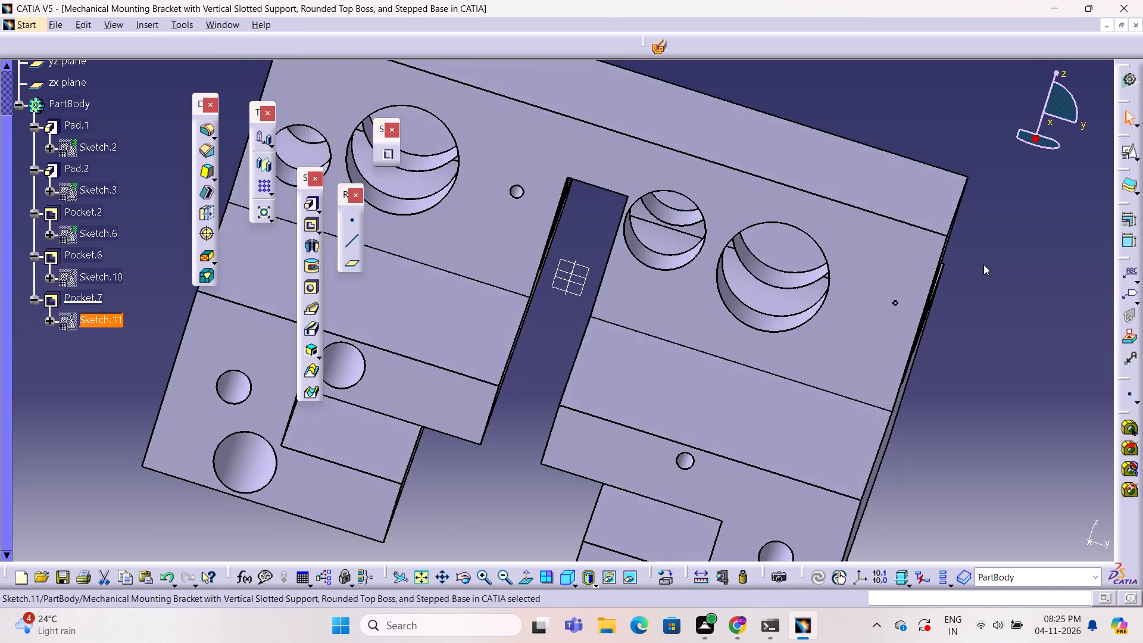
Examine the cross block's face around its central slot and large holes at close range for the microscopic circle.
{"action": "middle_click_drag", "start_coordinate": [486, 291], "coordinate": [505, 214], "text": "ctrl"}
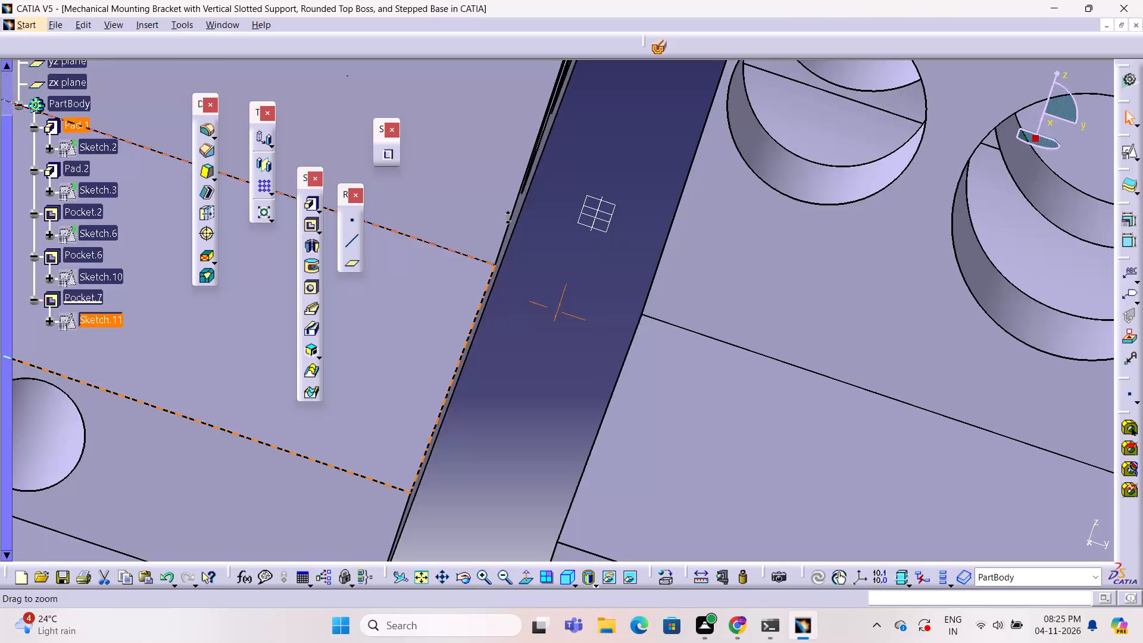
{"action": "middle_click_drag", "start_coordinate": [505, 214], "coordinate": [518, 282], "text": "ctrl"}
{"action": "middle_click_drag", "start_coordinate": [489, 292], "coordinate": [508, 232], "text": "ctrl"}
{"action": "middle_click_drag", "start_coordinate": [495, 236], "coordinate": [808, 321]}
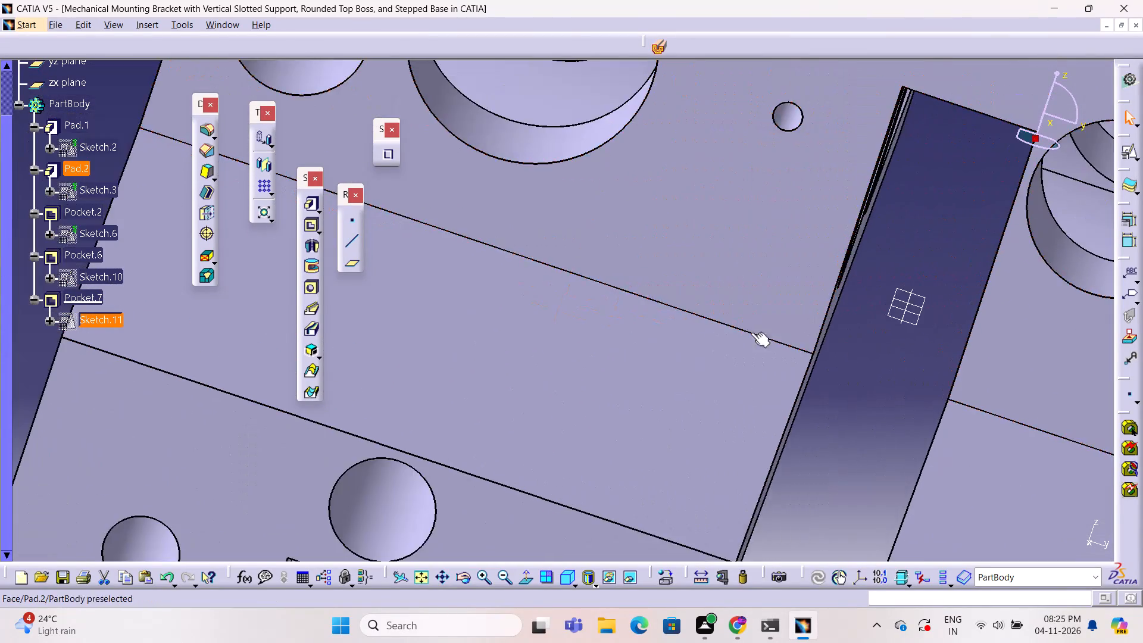
{"action": "middle_click_drag", "start_coordinate": [684, 333], "coordinate": [669, 353], "text": "ctrl"}
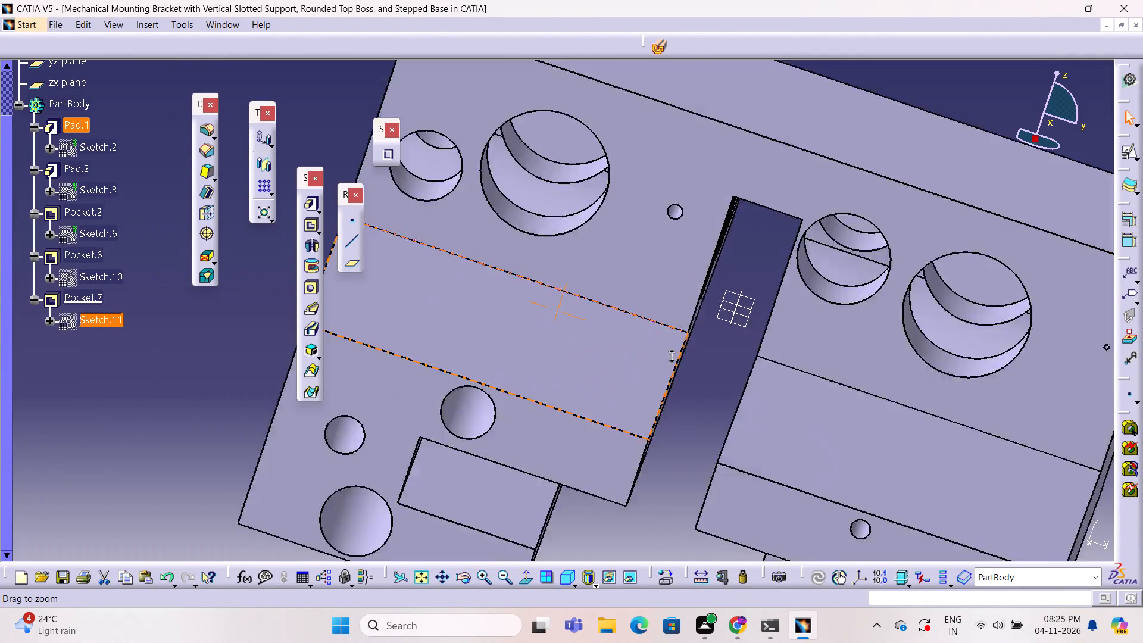
{"action": "middle_click_drag", "start_coordinate": [669, 353], "coordinate": [739, 164], "text": "ctrl"}
{"action": "middle_click_drag", "start_coordinate": [761, 163], "coordinate": [675, 626]}
{"action": "middle_click_drag", "start_coordinate": [869, 286], "coordinate": [841, 418], "text": "ctrl"}
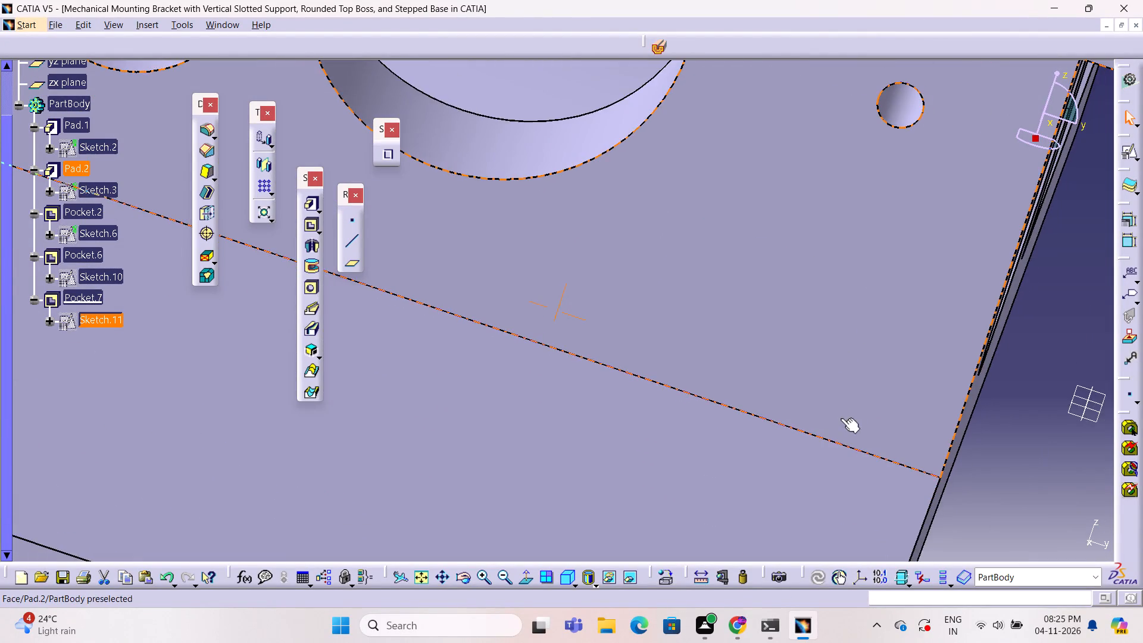
{"action": "middle_click_drag", "start_coordinate": [829, 299], "coordinate": [836, 224], "text": "ctrl"}
{"action": "middle_click_drag", "start_coordinate": [844, 219], "coordinate": [759, 617]}
{"action": "middle_click_drag", "start_coordinate": [806, 547], "coordinate": [839, 411], "text": "ctrl"}
{"action": "middle_click_drag", "start_coordinate": [843, 408], "coordinate": [809, 642]}
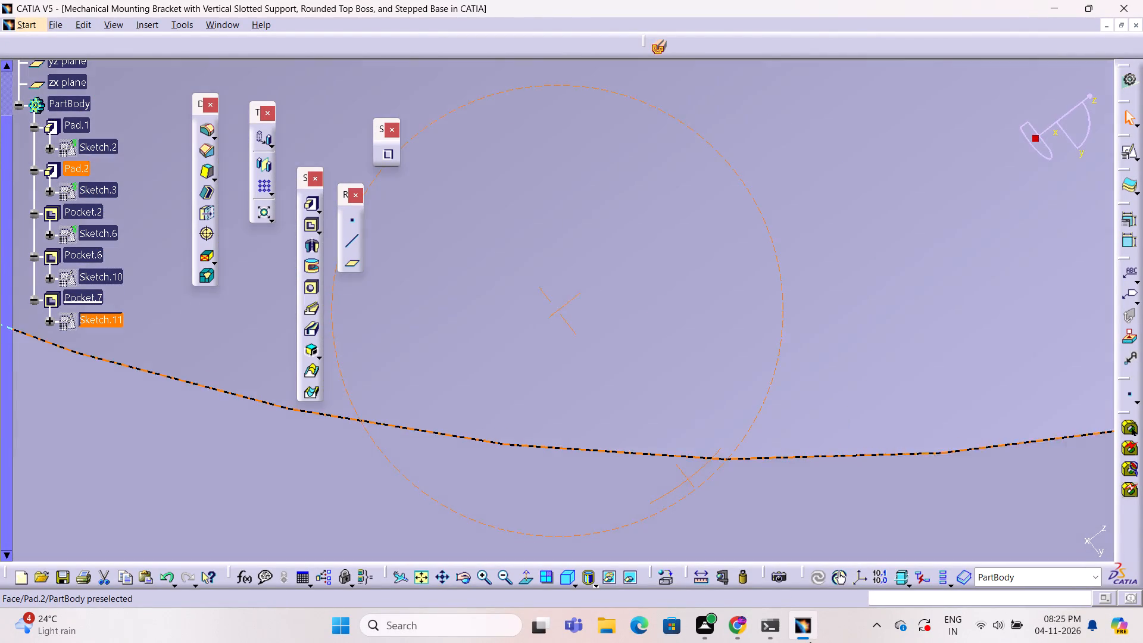
{"action": "middle_click_drag", "start_coordinate": [809, 642], "coordinate": [783, 293]}
{"action": "middle_click_drag", "start_coordinate": [783, 299], "coordinate": [693, 642], "text": "ctrl"}
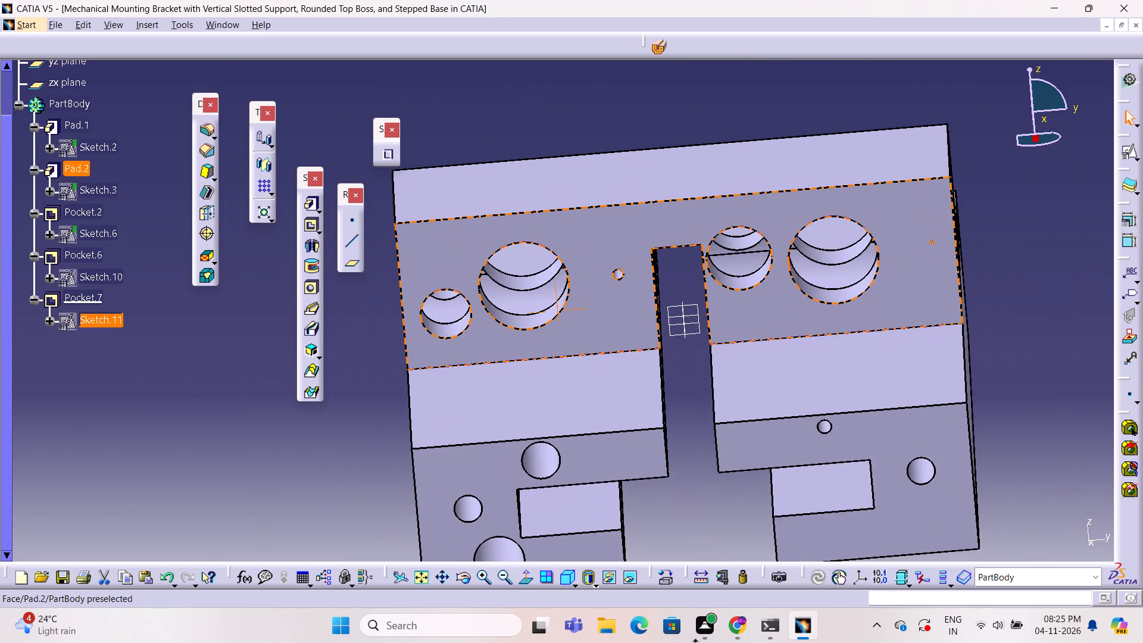
{"action": "middle_click_drag", "start_coordinate": [693, 642], "coordinate": [679, 642], "text": "ctrl"}
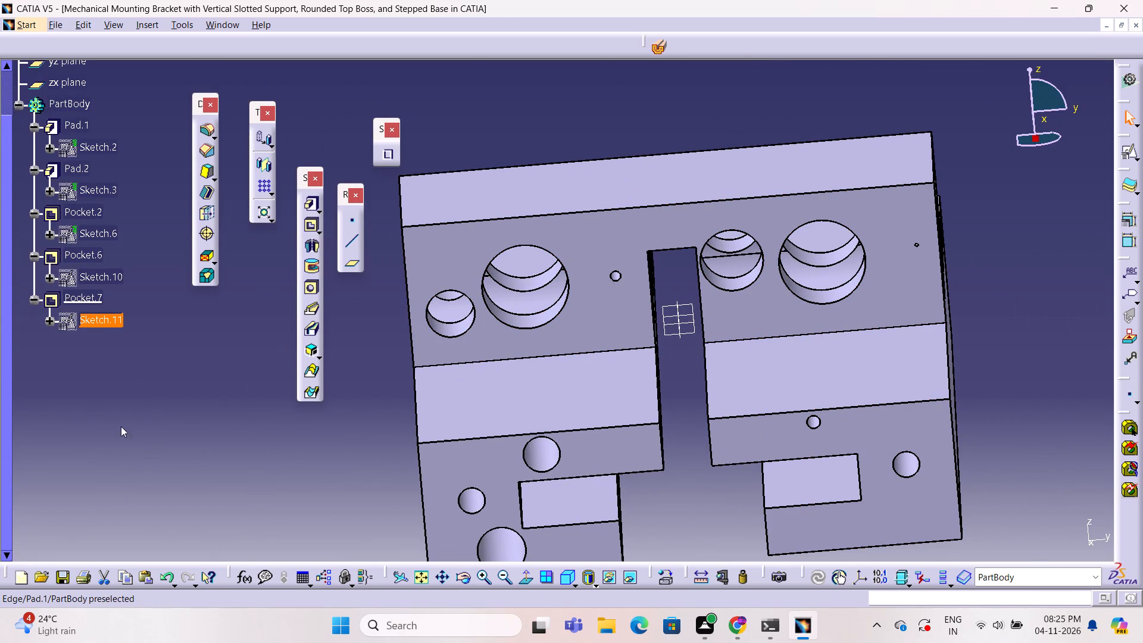
Delete Sketch.11 together with all its children, removing the pocket of varied and tiny holes.
{"action": "right_click", "coordinate": [113, 317]}
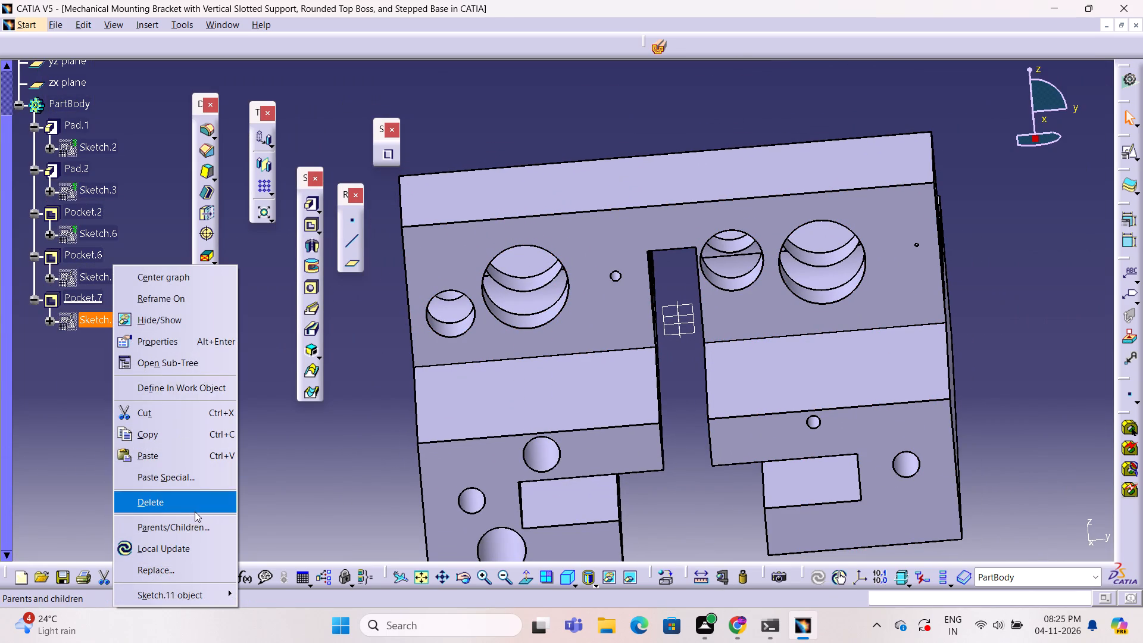
{"action": "left_click", "coordinate": [195, 510]}
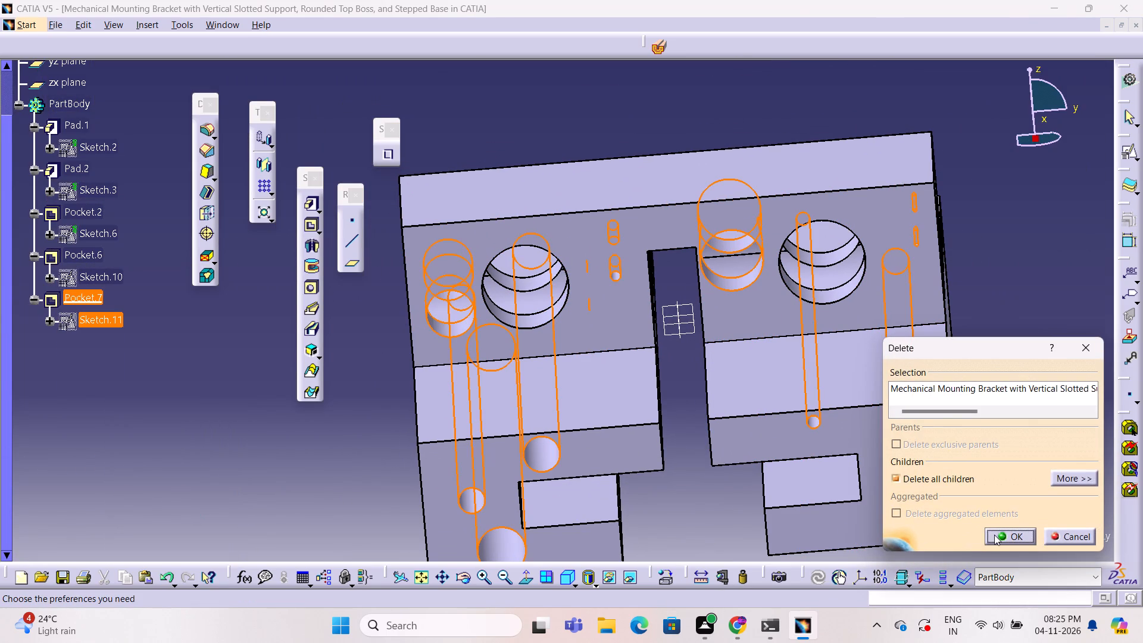
{"action": "left_click", "coordinate": [994, 535]}
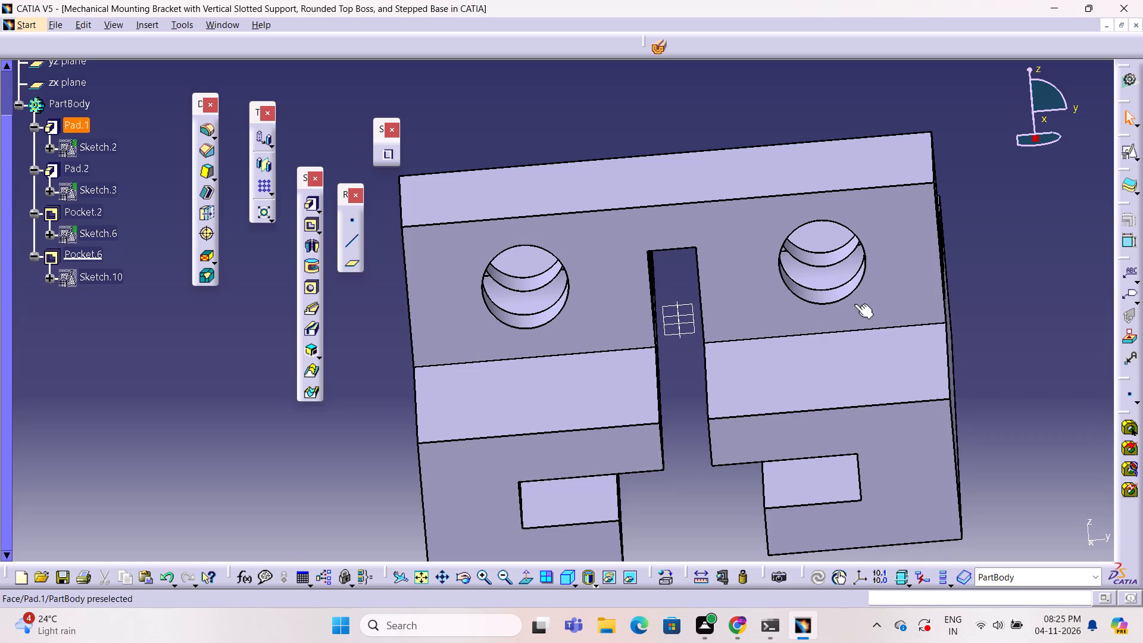
Reopen Sketch.10 and draw a circle of 3.09 mm radius concentric with the large negative-H circle at H -30.678, V 15.105 mm.
{"action": "middle_click_drag", "start_coordinate": [1064, 251], "coordinate": [879, 326], "text": "ctrl"}
{"action": "right_click_drag", "start_coordinate": [1066, 253], "coordinate": [879, 326], "text": "ctrl"}
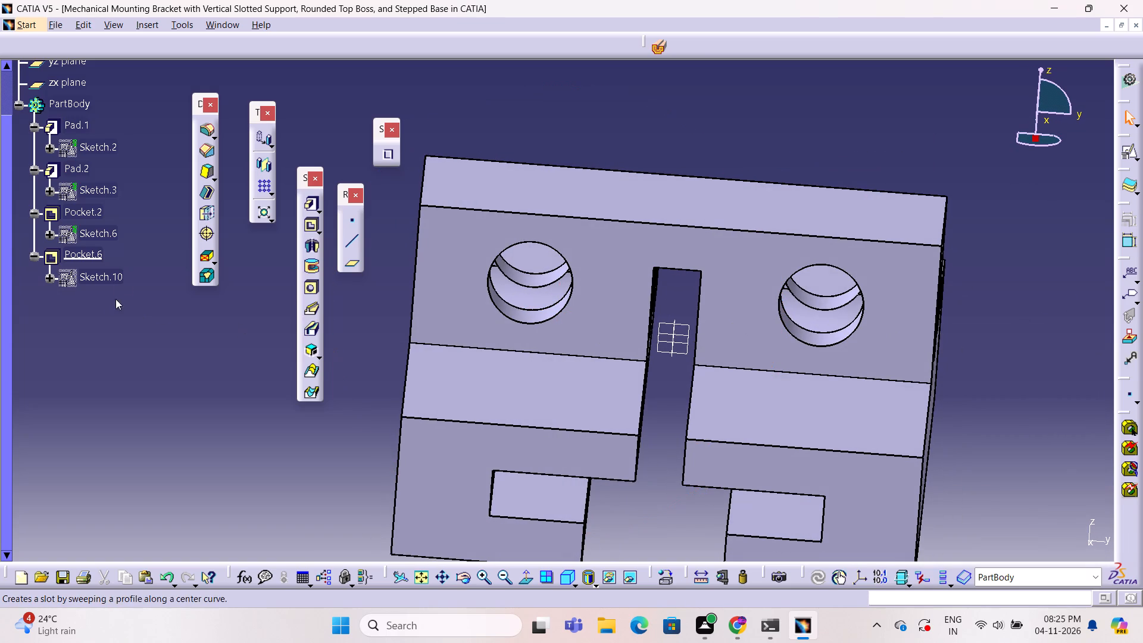
{"action": "double_click", "coordinate": [113, 277]}
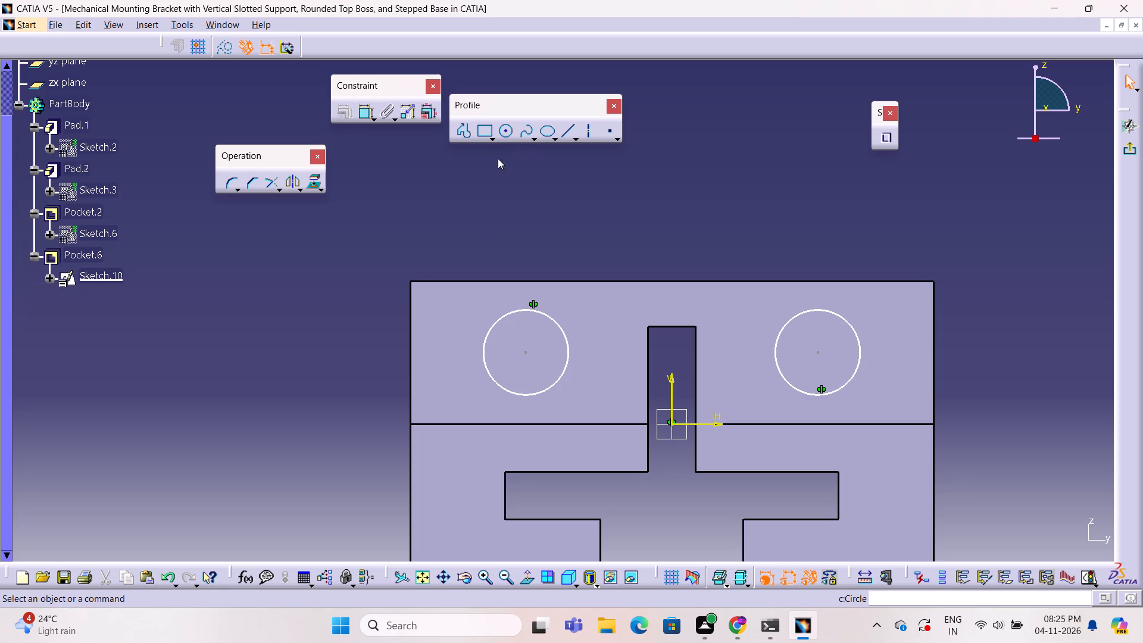
{"action": "left_click", "coordinate": [506, 129]}
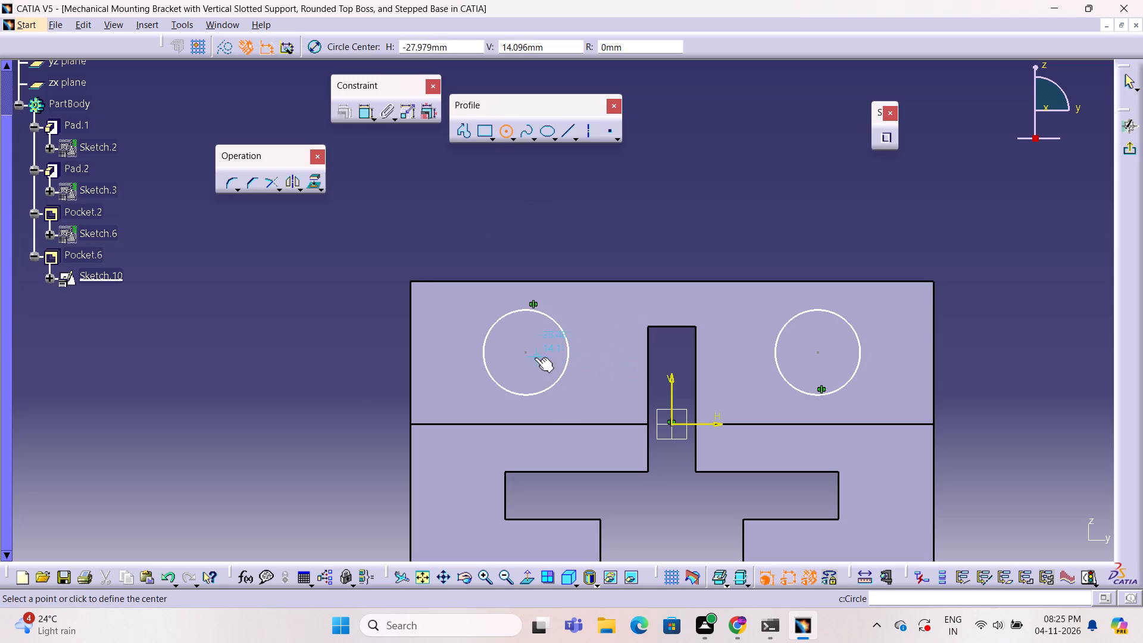
{"action": "left_click", "coordinate": [524, 351]}
{"action": "double_click", "coordinate": [538, 362]}
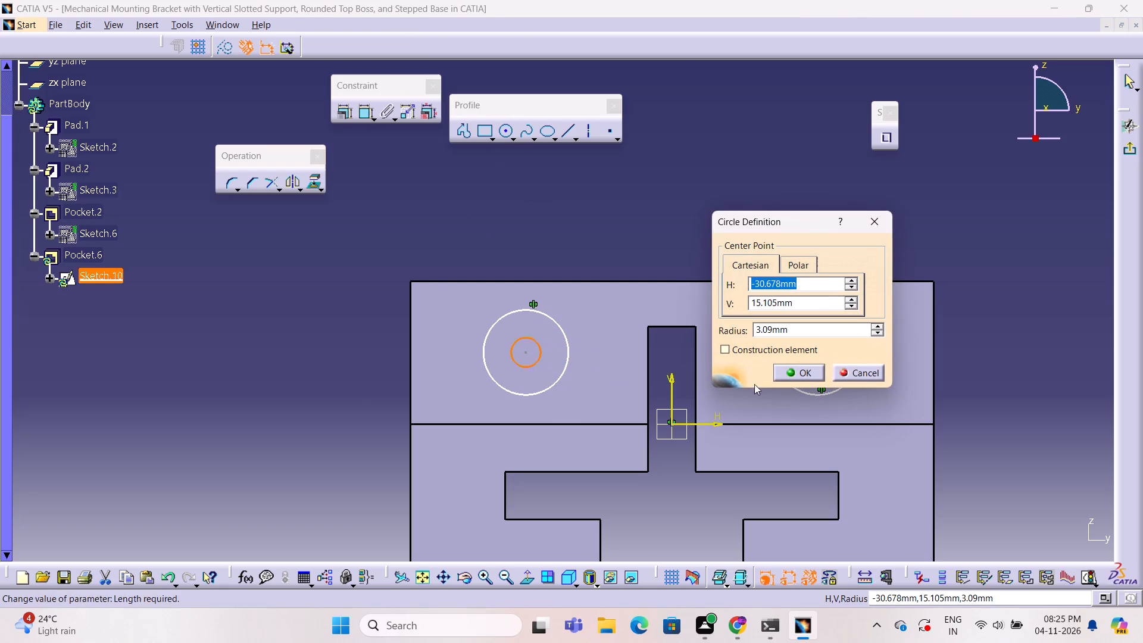
{"action": "left_click", "coordinate": [799, 370]}
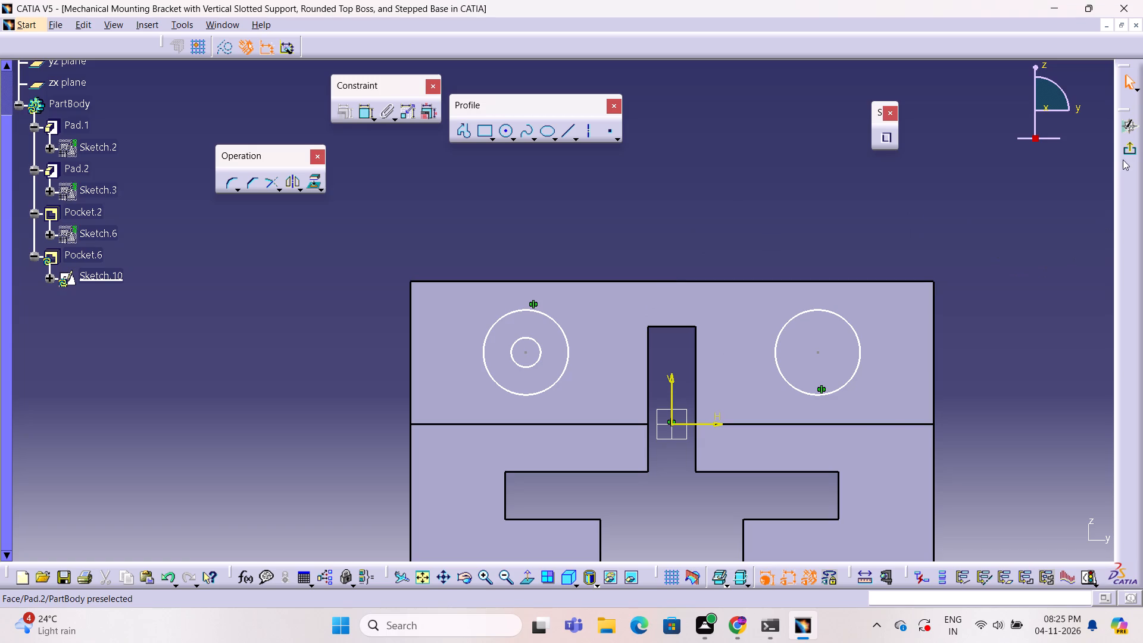
Draw a tiny circle concentric with the large positive-H circle, and exit the sketch.
{"action": "left_click", "coordinate": [504, 139]}
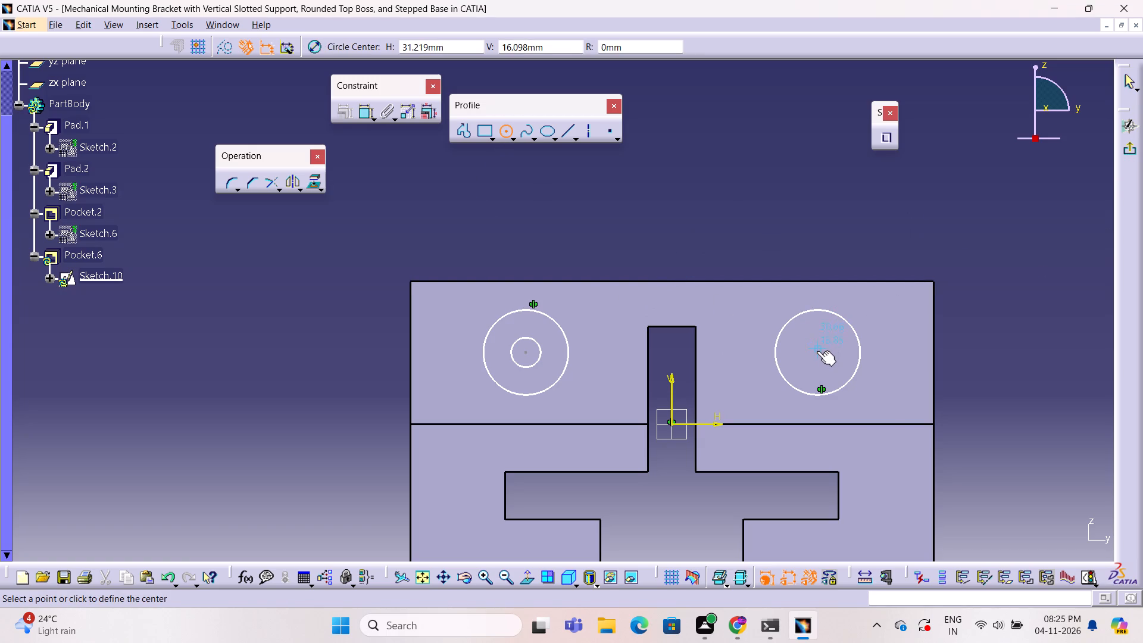
{"action": "left_click", "coordinate": [817, 352]}
{"action": "left_click", "coordinate": [822, 356]}
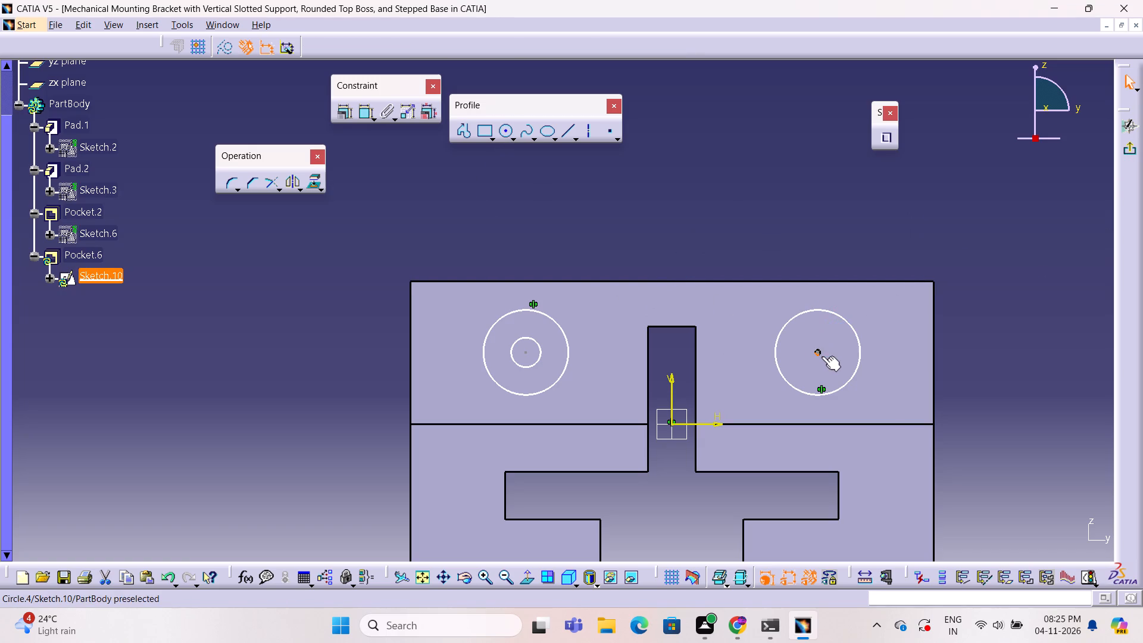
{"action": "double_click", "coordinate": [997, 308]}
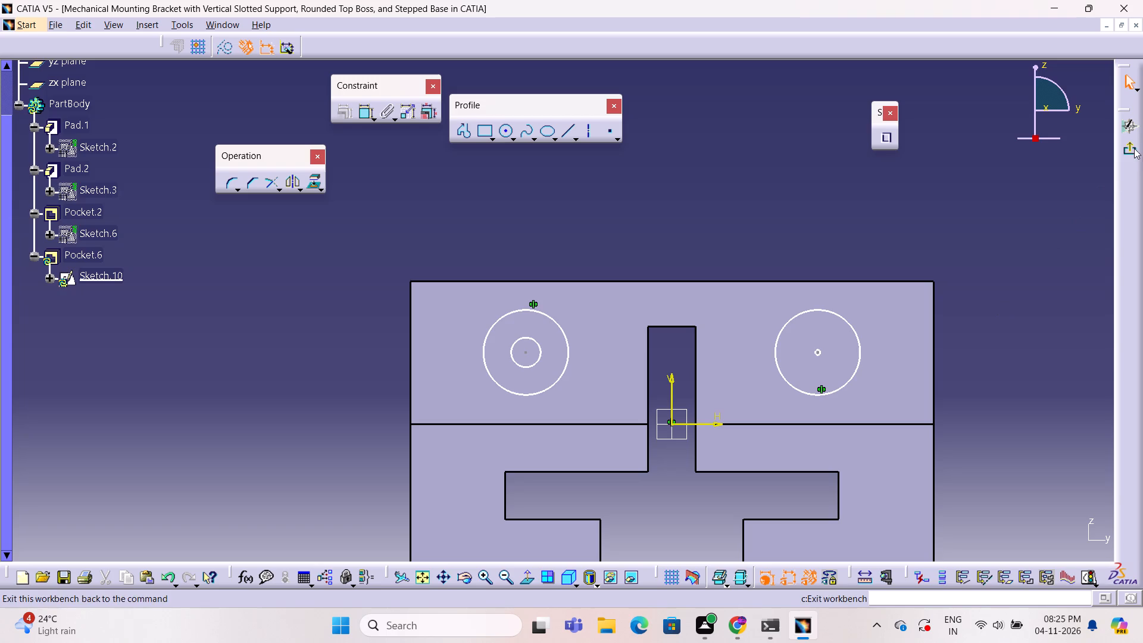
{"action": "left_click", "coordinate": [1134, 149]}
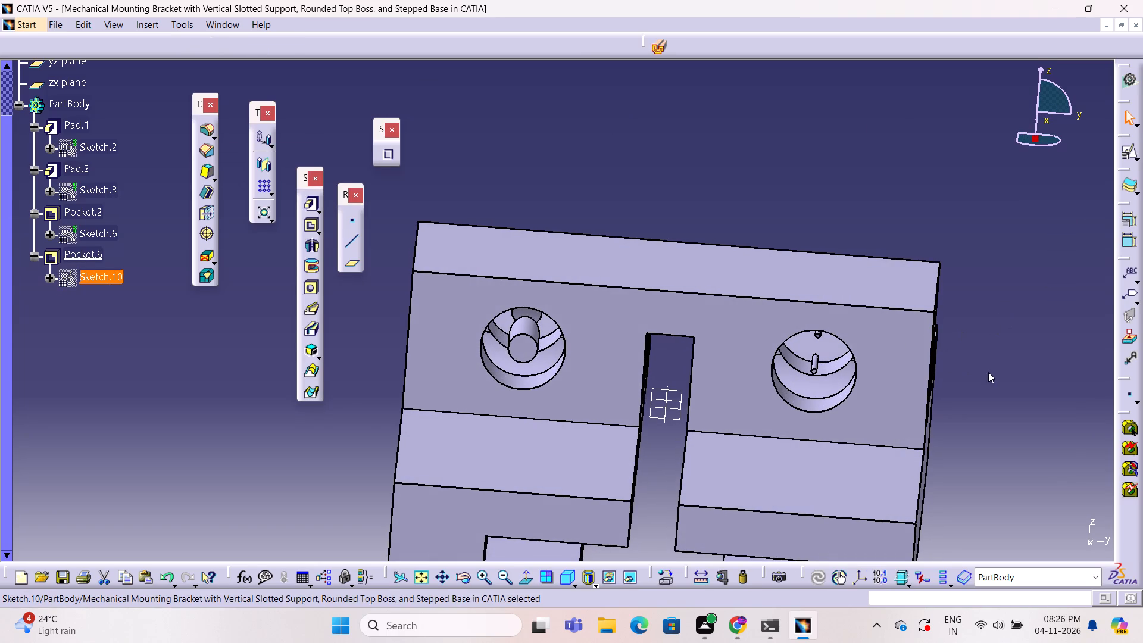
Examine the cylindrical cores inside the cross block's two large holes from the front and from the side.
{"action": "middle_click_drag", "start_coordinate": [988, 372], "coordinate": [779, 387], "text": "ctrl"}
{"action": "right_click_drag", "start_coordinate": [986, 374], "coordinate": [779, 387], "text": "ctrl"}
{"action": "right_click", "coordinate": [779, 387], "text": "ctrl"}
{"action": "left_click", "coordinate": [991, 367]}
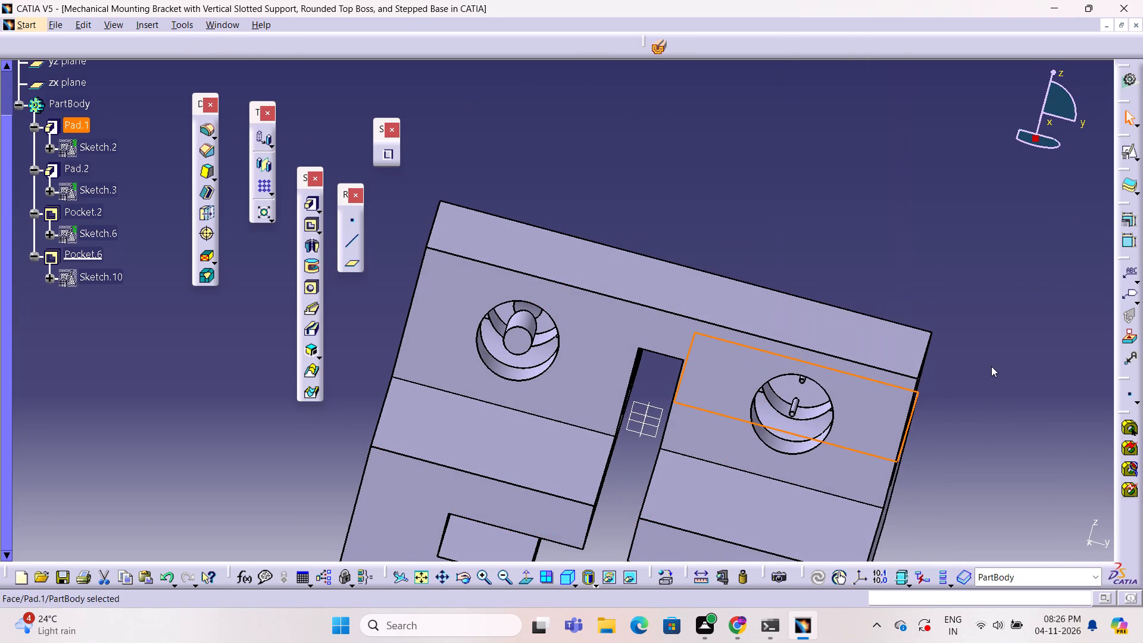
{"action": "middle_click_drag", "start_coordinate": [991, 366], "coordinate": [538, 292], "text": "ctrl"}
{"action": "right_click_drag", "start_coordinate": [992, 369], "coordinate": [827, 294], "text": "ctrl"}
{"action": "middle_click_drag", "start_coordinate": [538, 292], "coordinate": [827, 294], "text": "ctrl"}
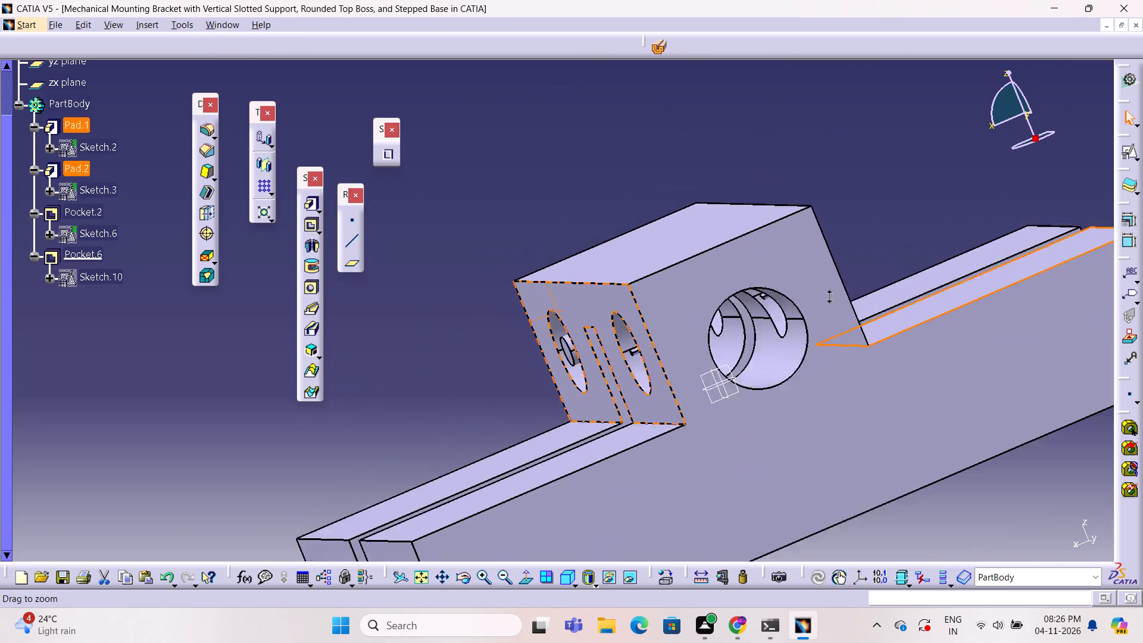
{"action": "middle_click_drag", "start_coordinate": [827, 294], "coordinate": [826, 308], "text": "ctrl"}
{"action": "right_click_drag", "start_coordinate": [827, 294], "coordinate": [821, 308], "text": "ctrl"}
{"action": "middle_click_drag", "start_coordinate": [414, 336], "coordinate": [581, 327]}
{"action": "right_click_drag", "start_coordinate": [468, 338], "coordinate": [582, 327], "text": "ctrl"}
{"action": "right_click", "coordinate": [582, 327], "text": "ctrl"}
{"action": "left_click", "coordinate": [916, 424]}
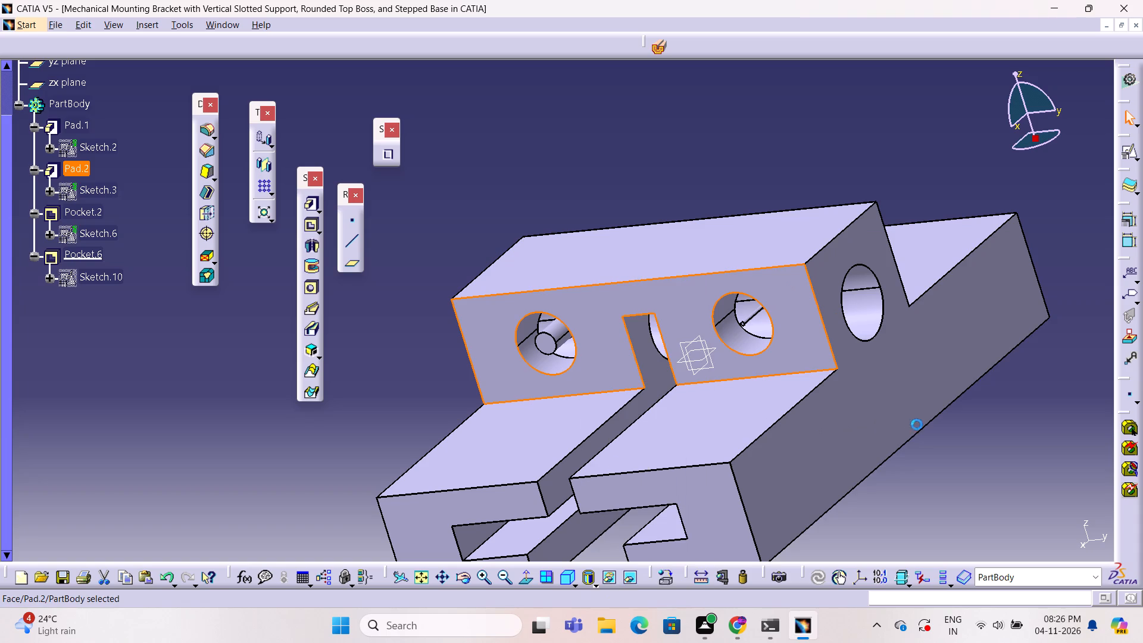
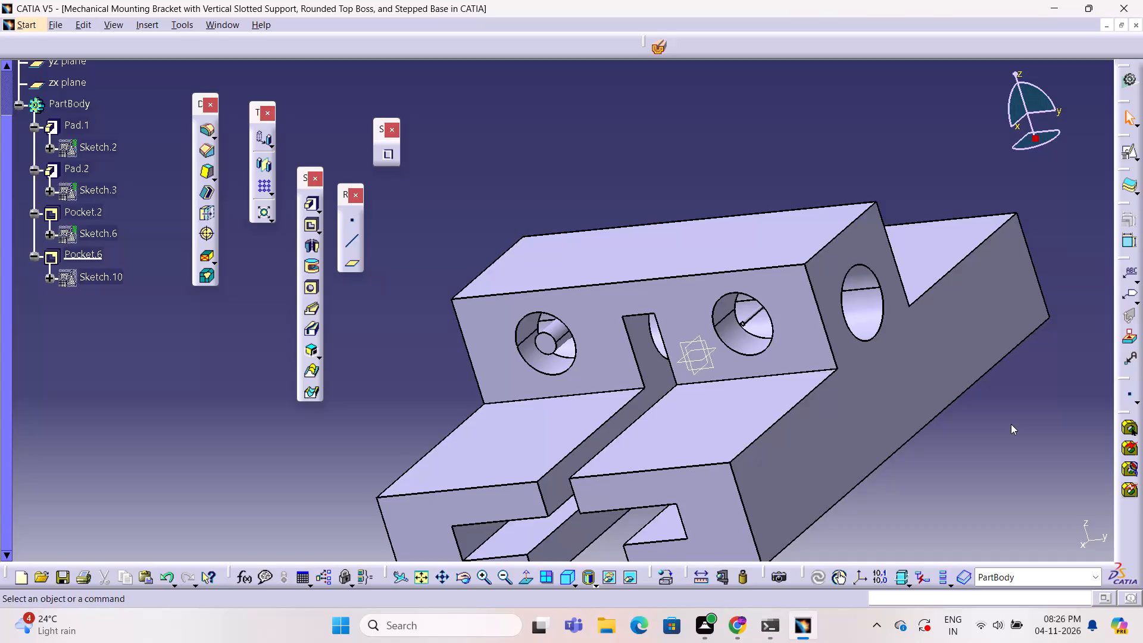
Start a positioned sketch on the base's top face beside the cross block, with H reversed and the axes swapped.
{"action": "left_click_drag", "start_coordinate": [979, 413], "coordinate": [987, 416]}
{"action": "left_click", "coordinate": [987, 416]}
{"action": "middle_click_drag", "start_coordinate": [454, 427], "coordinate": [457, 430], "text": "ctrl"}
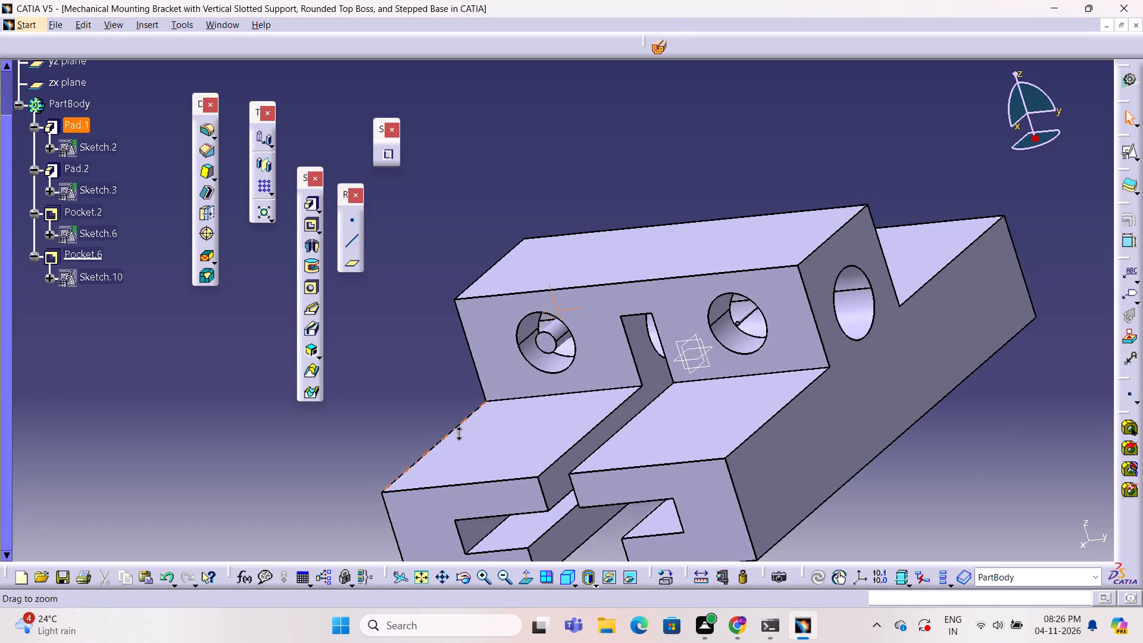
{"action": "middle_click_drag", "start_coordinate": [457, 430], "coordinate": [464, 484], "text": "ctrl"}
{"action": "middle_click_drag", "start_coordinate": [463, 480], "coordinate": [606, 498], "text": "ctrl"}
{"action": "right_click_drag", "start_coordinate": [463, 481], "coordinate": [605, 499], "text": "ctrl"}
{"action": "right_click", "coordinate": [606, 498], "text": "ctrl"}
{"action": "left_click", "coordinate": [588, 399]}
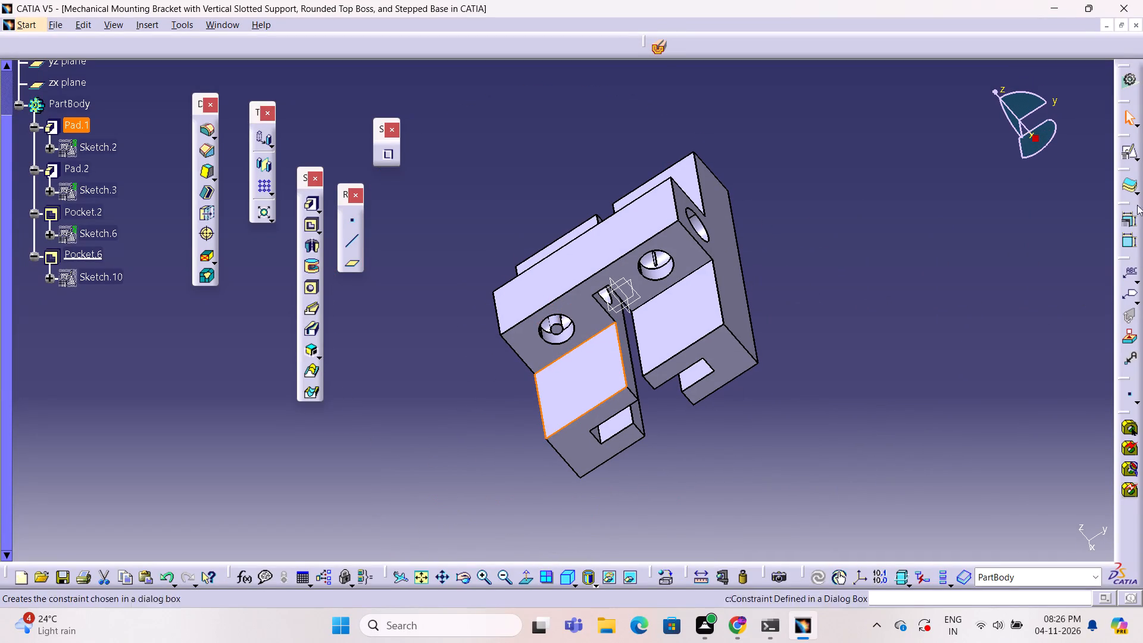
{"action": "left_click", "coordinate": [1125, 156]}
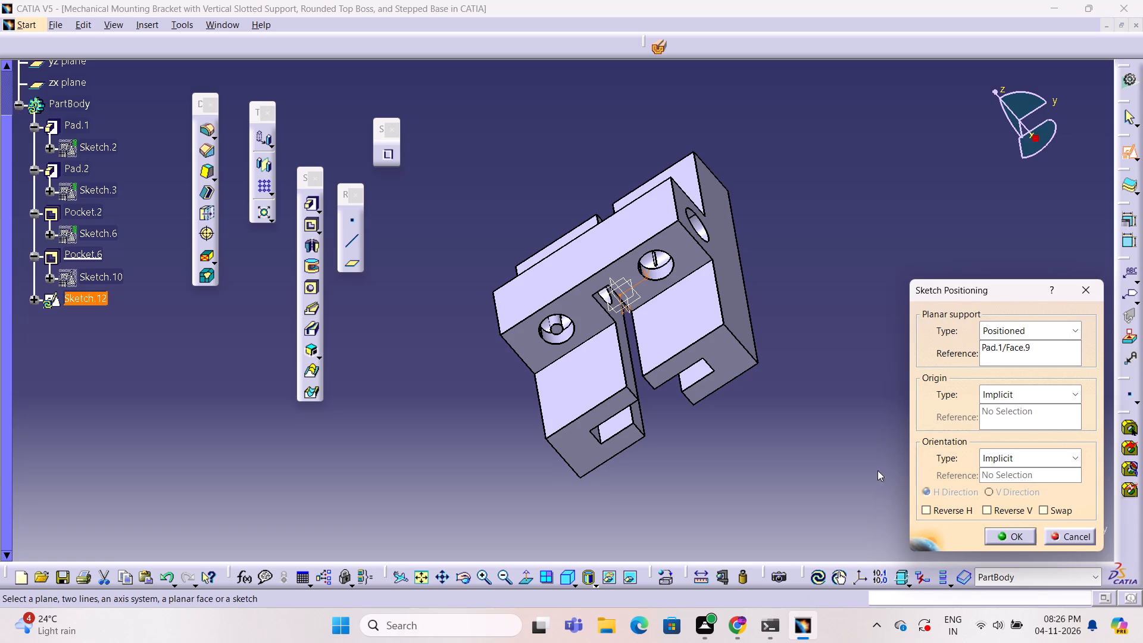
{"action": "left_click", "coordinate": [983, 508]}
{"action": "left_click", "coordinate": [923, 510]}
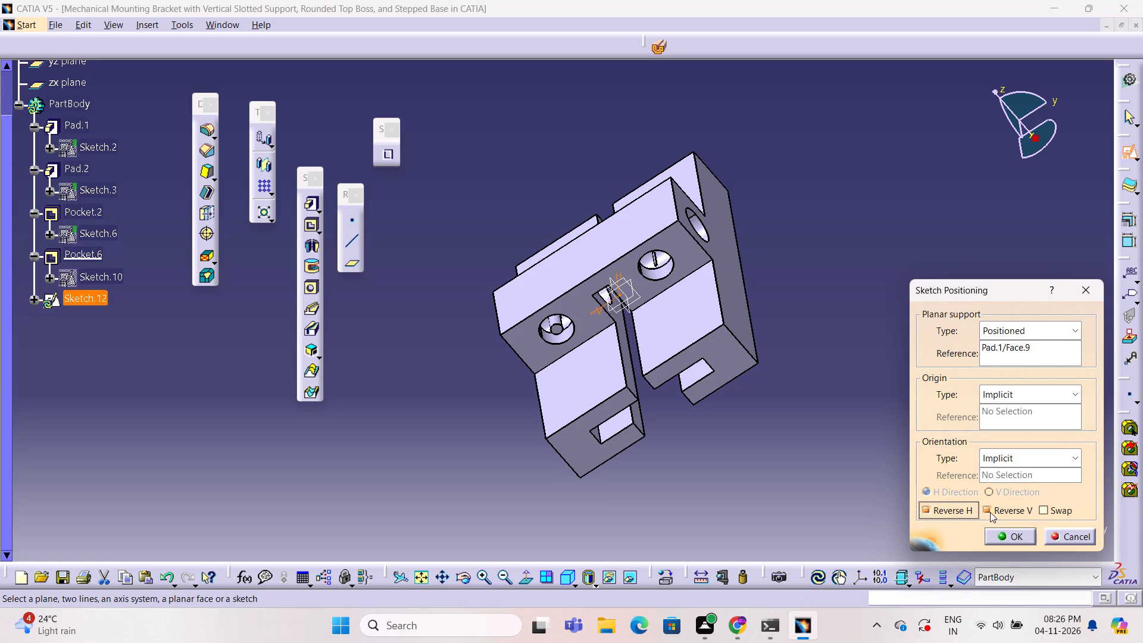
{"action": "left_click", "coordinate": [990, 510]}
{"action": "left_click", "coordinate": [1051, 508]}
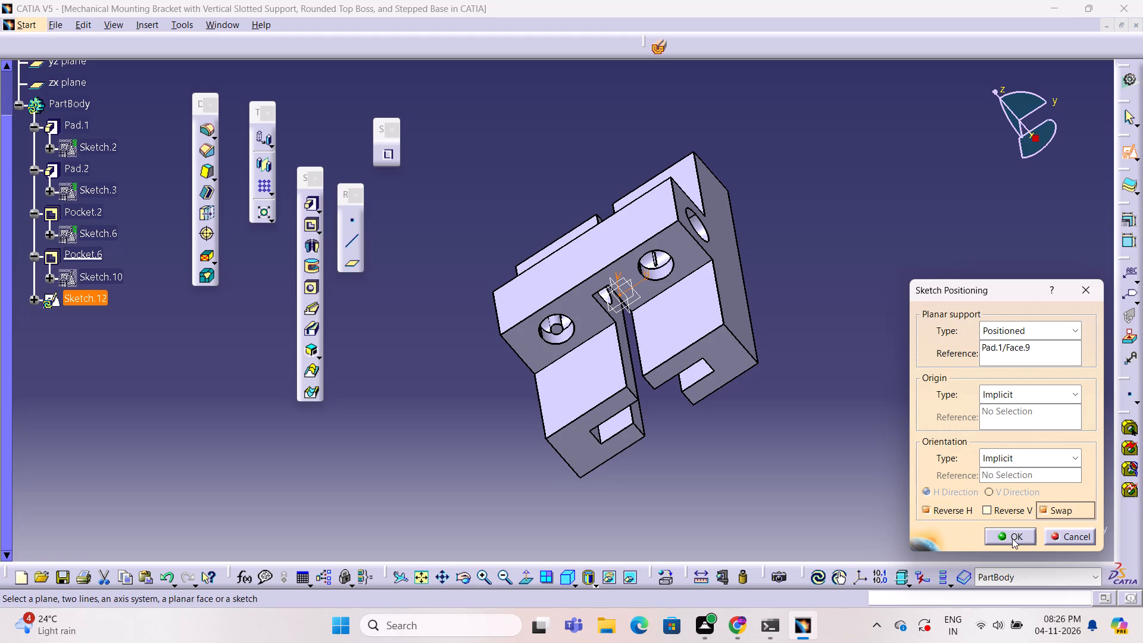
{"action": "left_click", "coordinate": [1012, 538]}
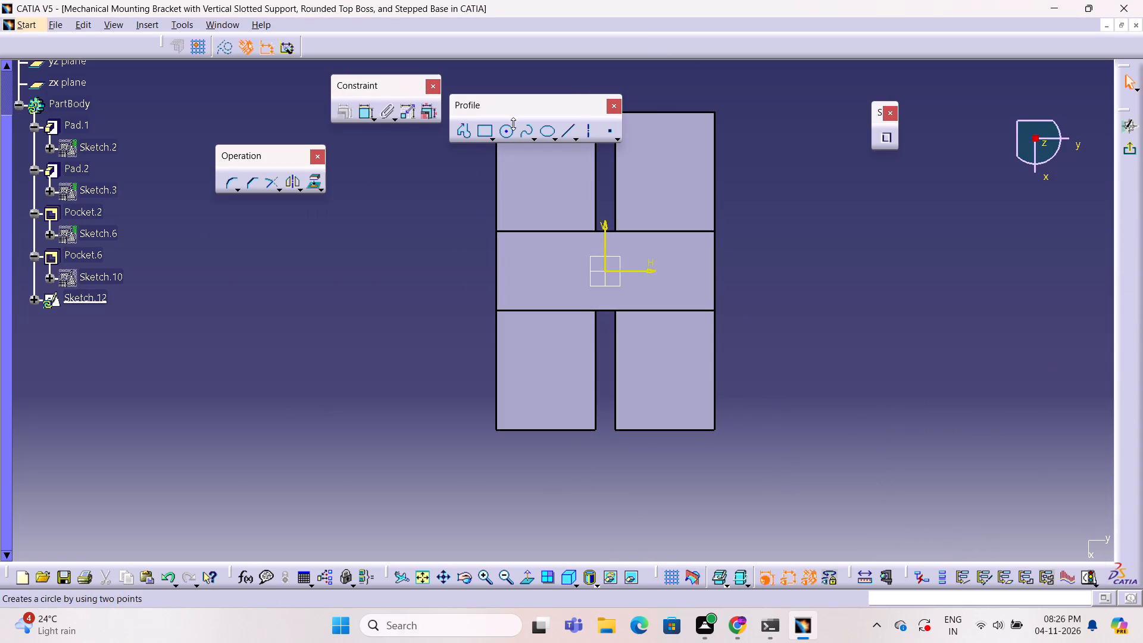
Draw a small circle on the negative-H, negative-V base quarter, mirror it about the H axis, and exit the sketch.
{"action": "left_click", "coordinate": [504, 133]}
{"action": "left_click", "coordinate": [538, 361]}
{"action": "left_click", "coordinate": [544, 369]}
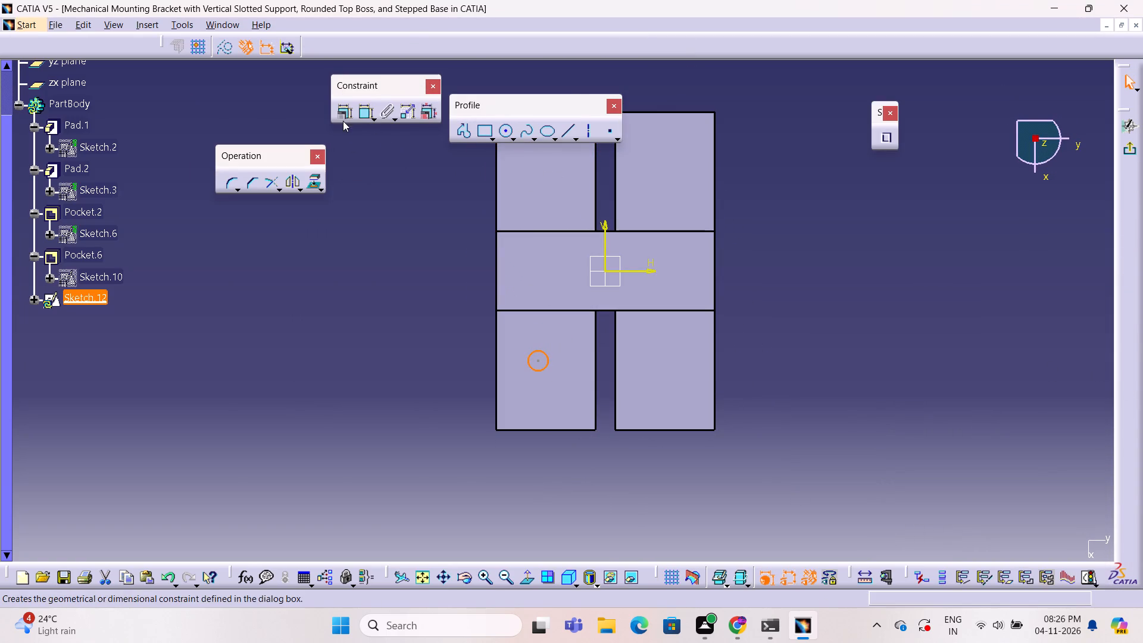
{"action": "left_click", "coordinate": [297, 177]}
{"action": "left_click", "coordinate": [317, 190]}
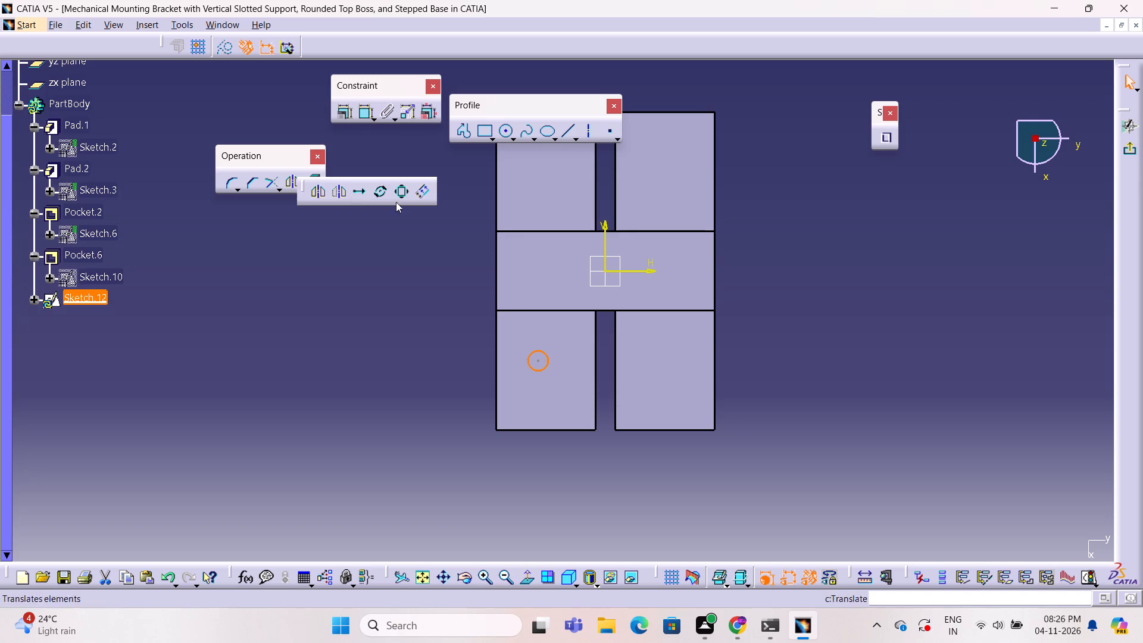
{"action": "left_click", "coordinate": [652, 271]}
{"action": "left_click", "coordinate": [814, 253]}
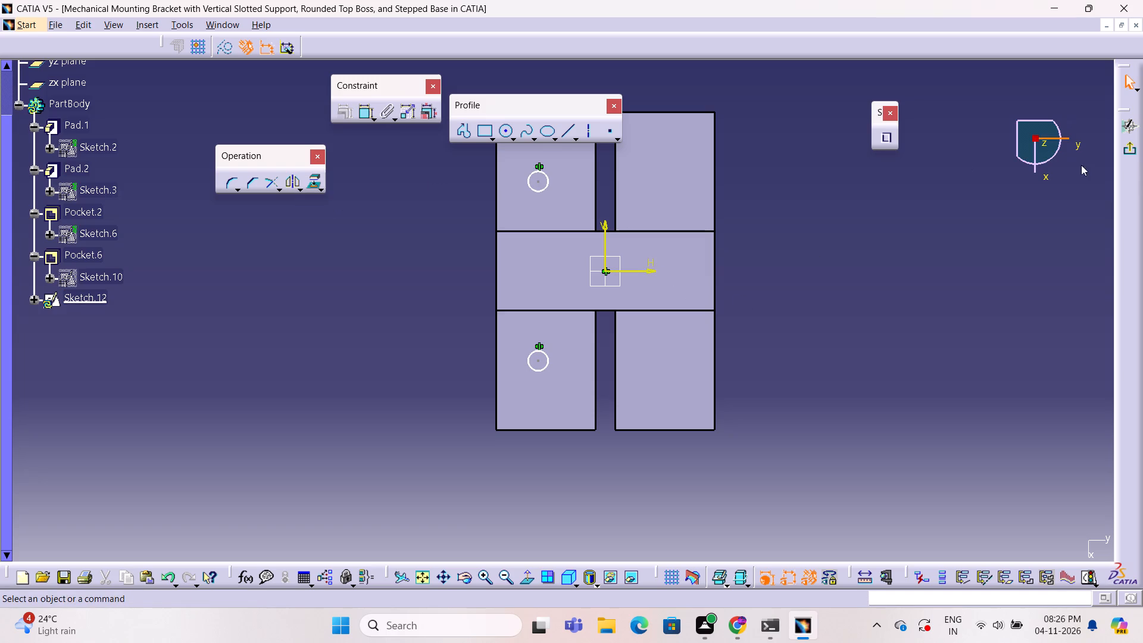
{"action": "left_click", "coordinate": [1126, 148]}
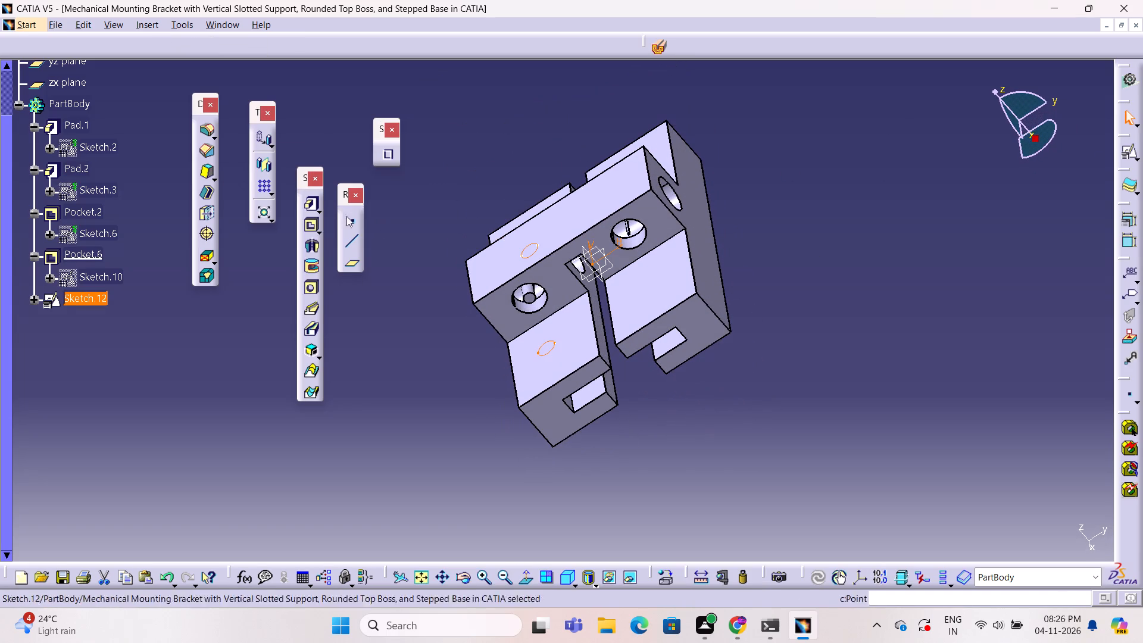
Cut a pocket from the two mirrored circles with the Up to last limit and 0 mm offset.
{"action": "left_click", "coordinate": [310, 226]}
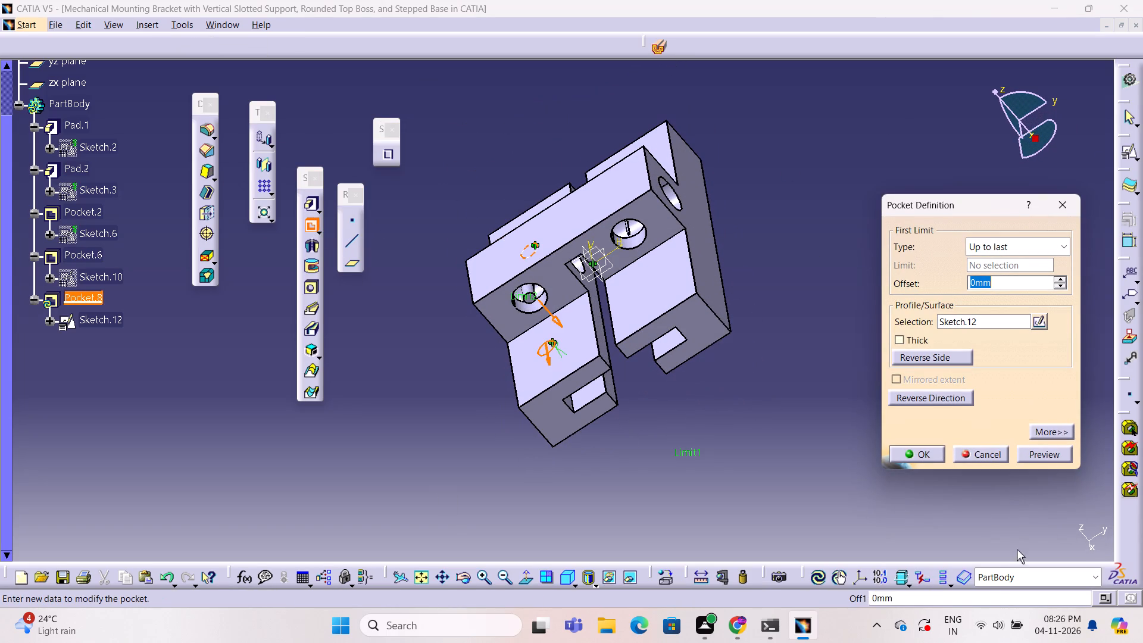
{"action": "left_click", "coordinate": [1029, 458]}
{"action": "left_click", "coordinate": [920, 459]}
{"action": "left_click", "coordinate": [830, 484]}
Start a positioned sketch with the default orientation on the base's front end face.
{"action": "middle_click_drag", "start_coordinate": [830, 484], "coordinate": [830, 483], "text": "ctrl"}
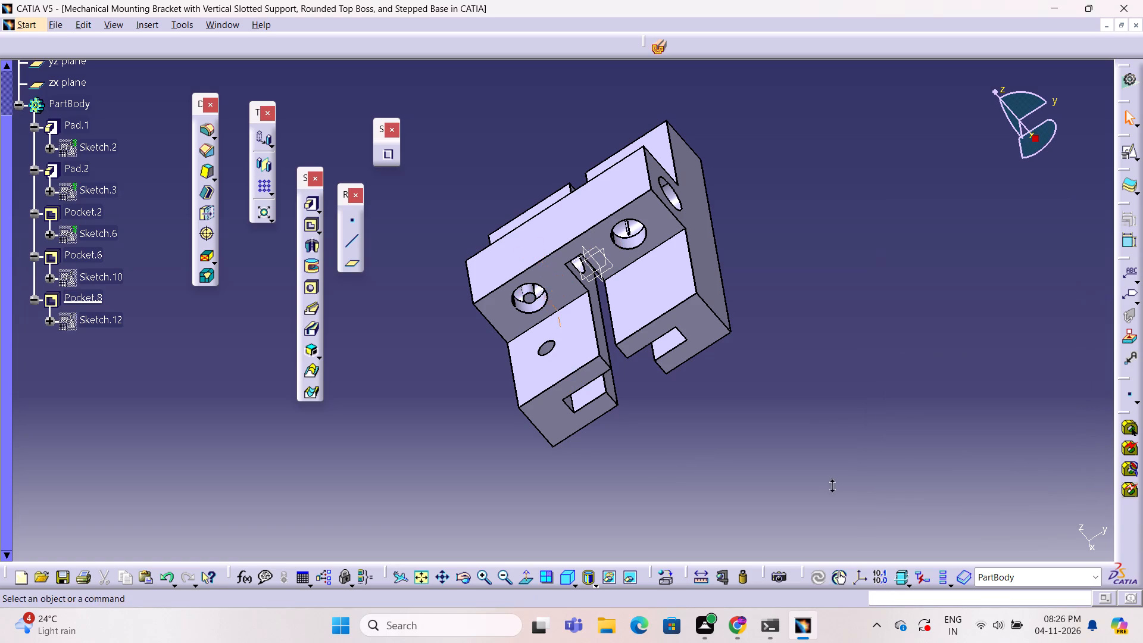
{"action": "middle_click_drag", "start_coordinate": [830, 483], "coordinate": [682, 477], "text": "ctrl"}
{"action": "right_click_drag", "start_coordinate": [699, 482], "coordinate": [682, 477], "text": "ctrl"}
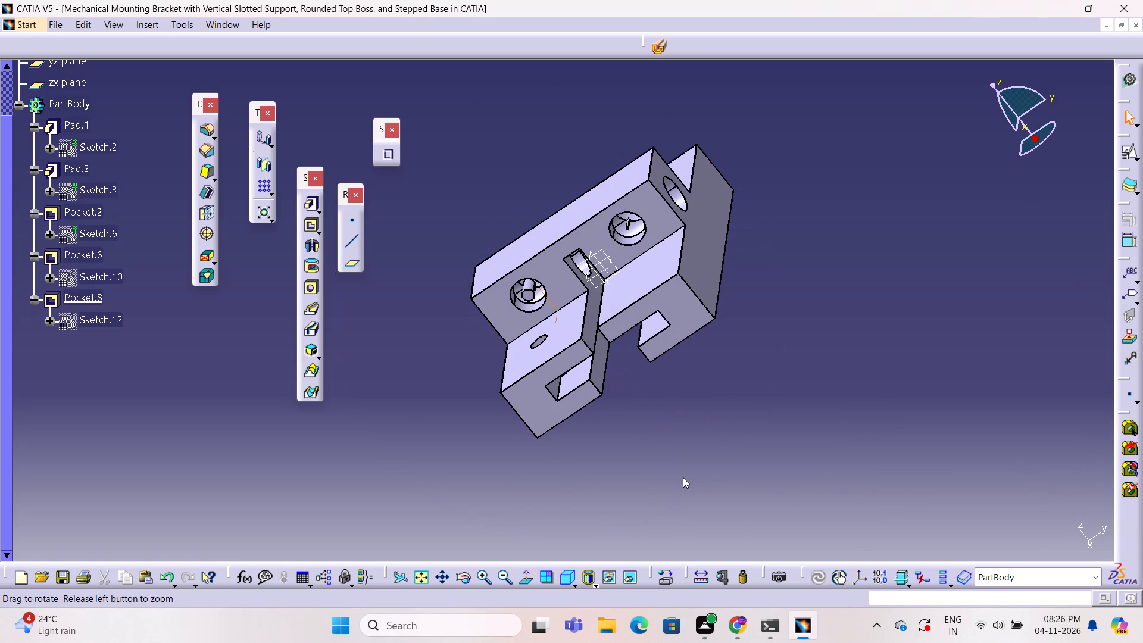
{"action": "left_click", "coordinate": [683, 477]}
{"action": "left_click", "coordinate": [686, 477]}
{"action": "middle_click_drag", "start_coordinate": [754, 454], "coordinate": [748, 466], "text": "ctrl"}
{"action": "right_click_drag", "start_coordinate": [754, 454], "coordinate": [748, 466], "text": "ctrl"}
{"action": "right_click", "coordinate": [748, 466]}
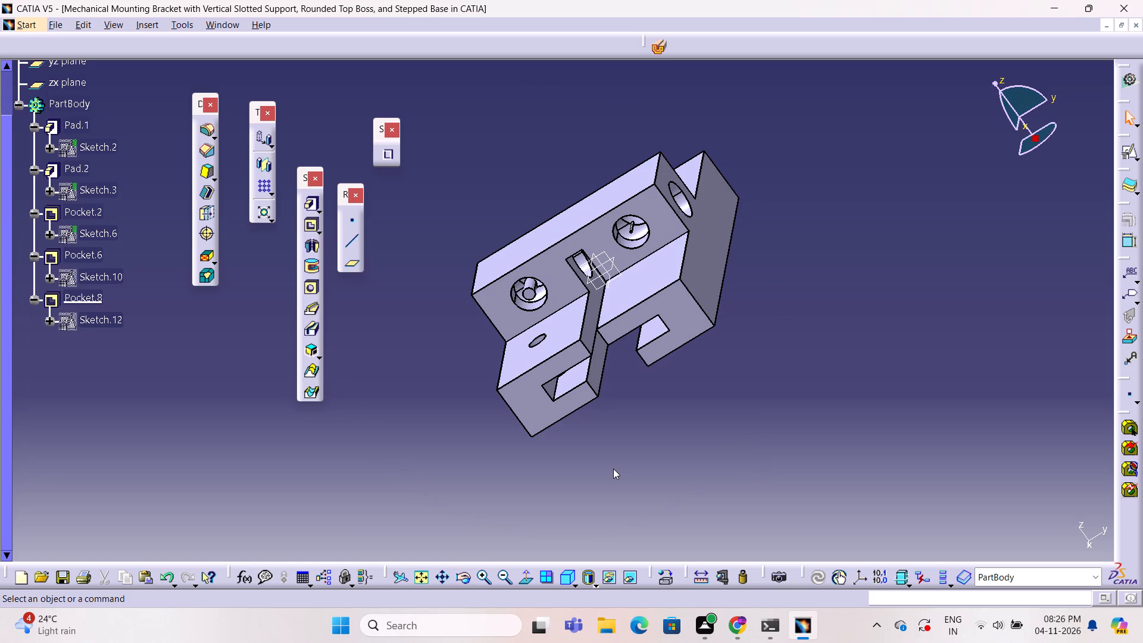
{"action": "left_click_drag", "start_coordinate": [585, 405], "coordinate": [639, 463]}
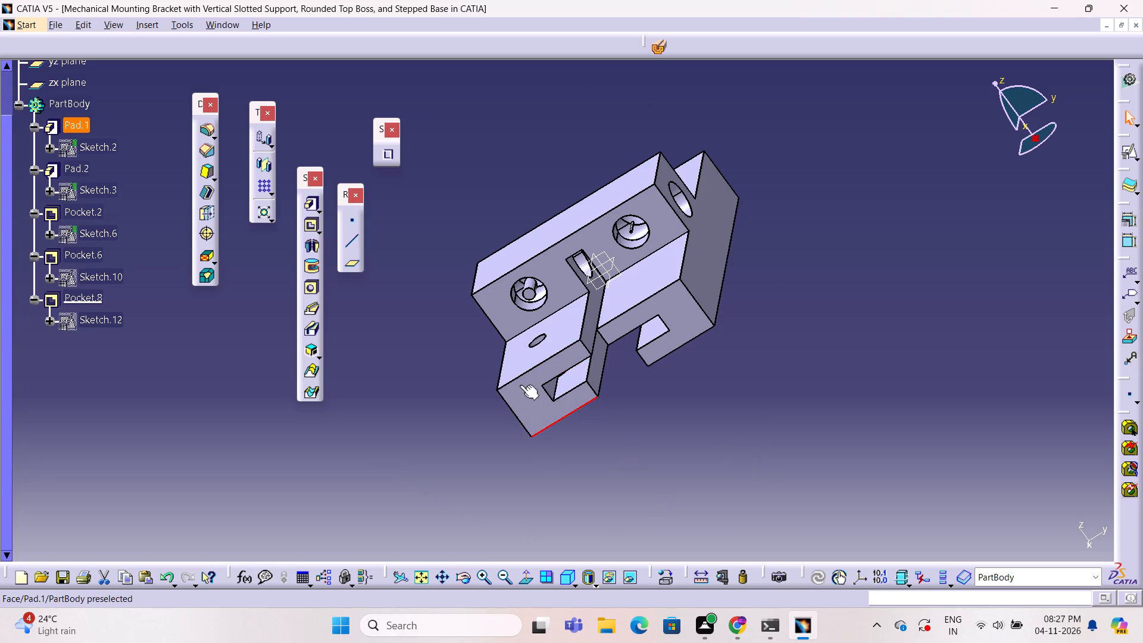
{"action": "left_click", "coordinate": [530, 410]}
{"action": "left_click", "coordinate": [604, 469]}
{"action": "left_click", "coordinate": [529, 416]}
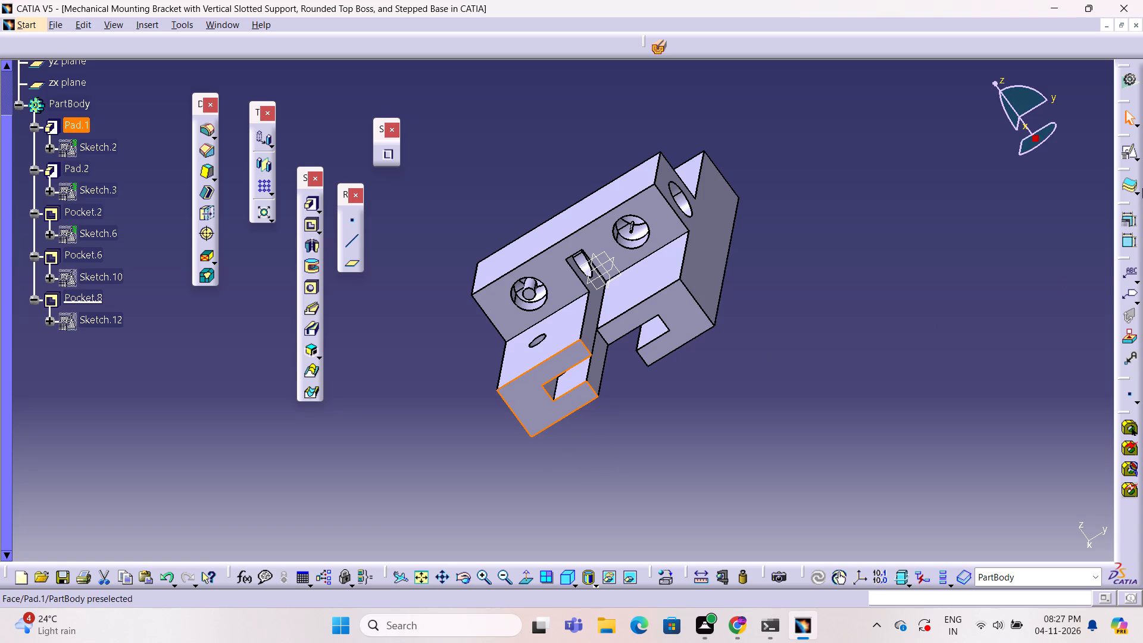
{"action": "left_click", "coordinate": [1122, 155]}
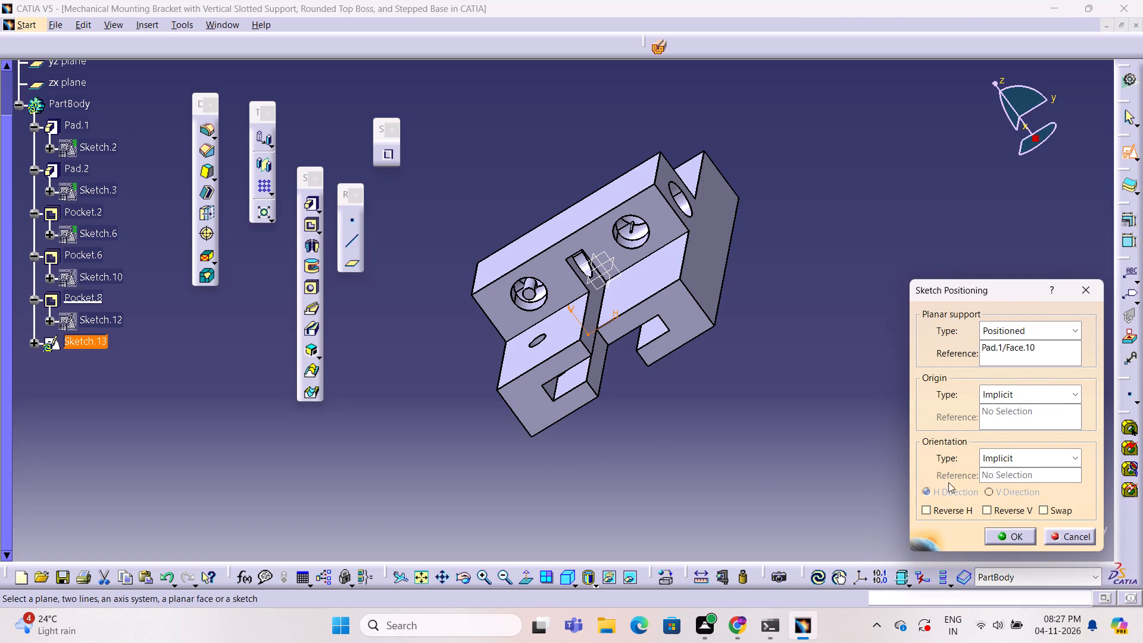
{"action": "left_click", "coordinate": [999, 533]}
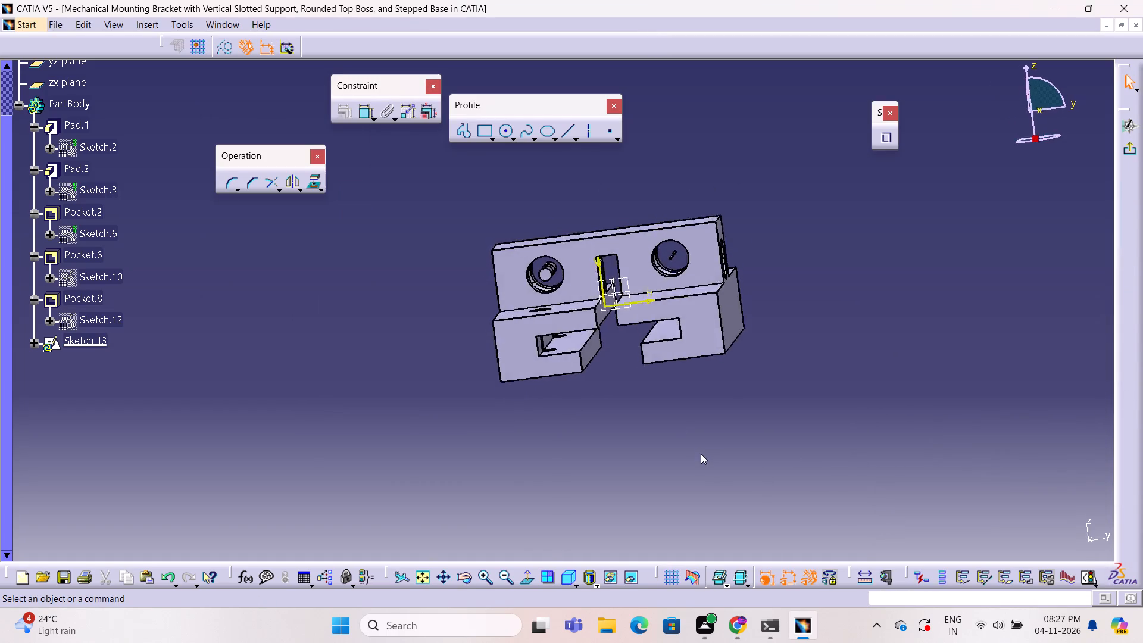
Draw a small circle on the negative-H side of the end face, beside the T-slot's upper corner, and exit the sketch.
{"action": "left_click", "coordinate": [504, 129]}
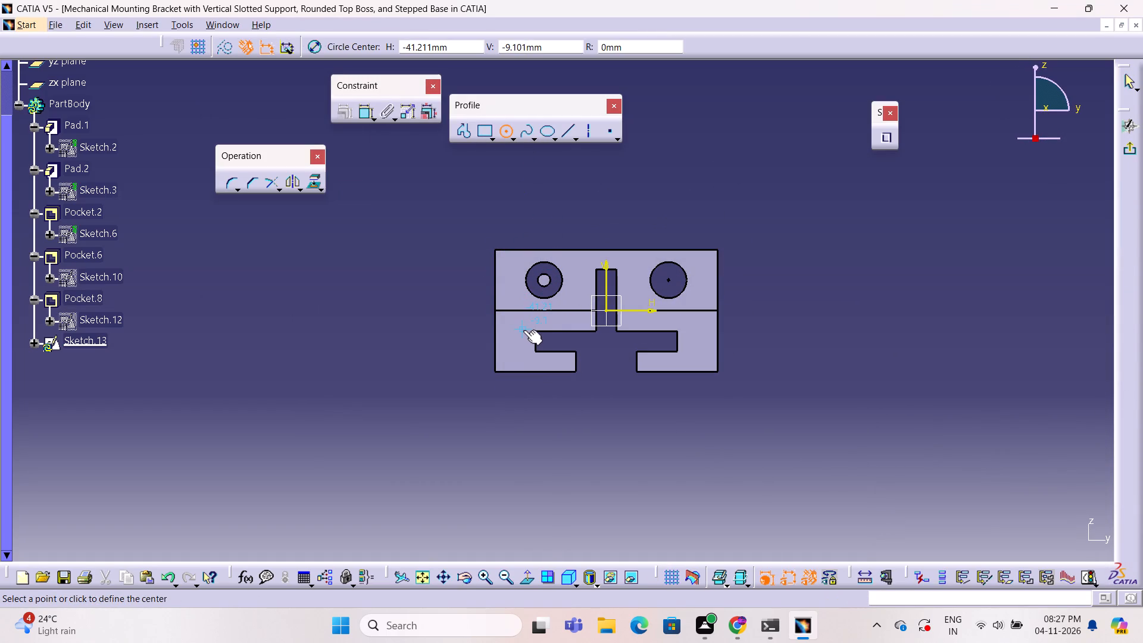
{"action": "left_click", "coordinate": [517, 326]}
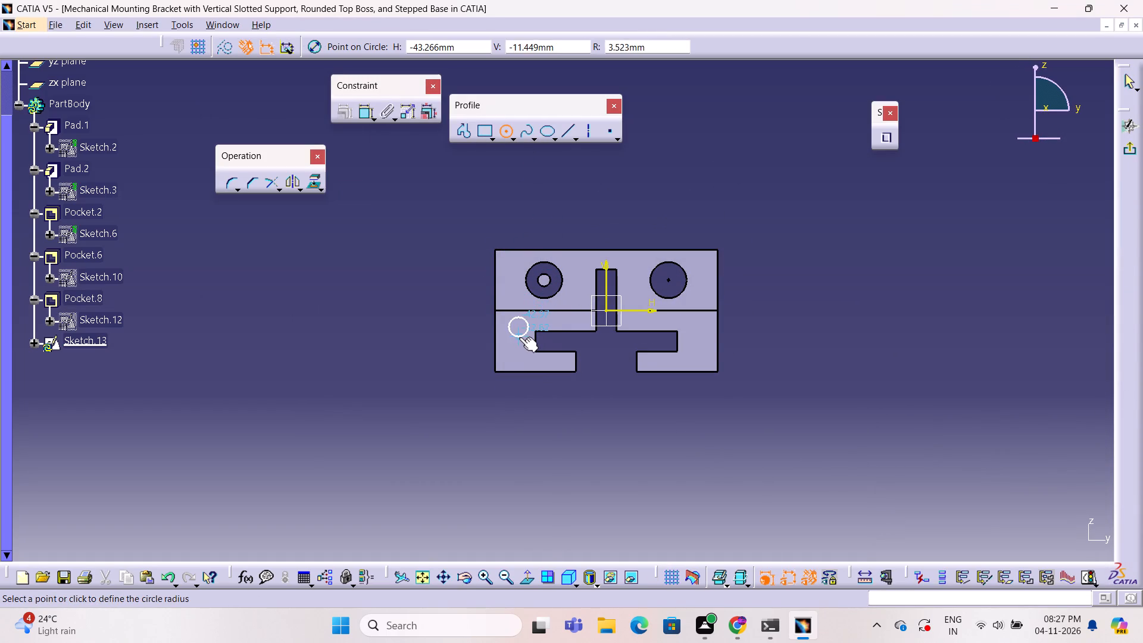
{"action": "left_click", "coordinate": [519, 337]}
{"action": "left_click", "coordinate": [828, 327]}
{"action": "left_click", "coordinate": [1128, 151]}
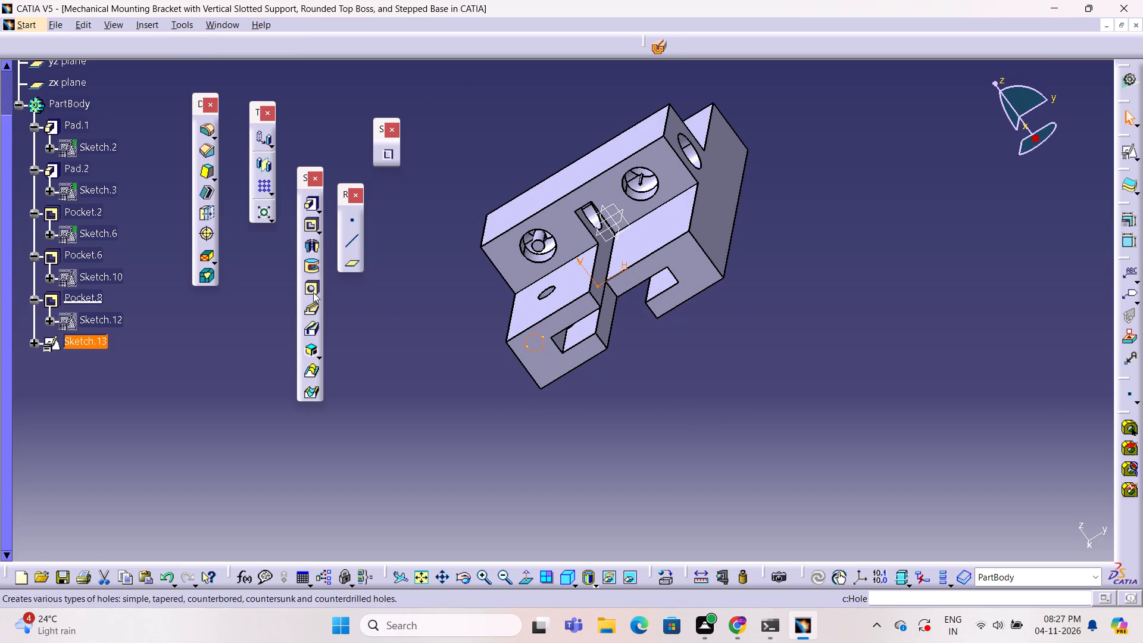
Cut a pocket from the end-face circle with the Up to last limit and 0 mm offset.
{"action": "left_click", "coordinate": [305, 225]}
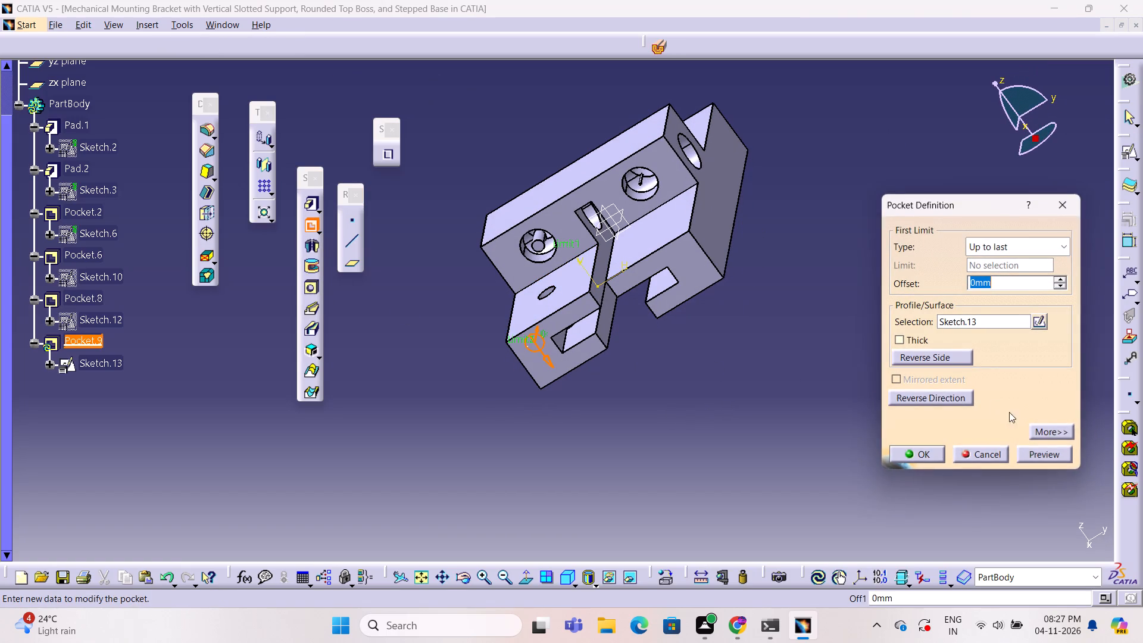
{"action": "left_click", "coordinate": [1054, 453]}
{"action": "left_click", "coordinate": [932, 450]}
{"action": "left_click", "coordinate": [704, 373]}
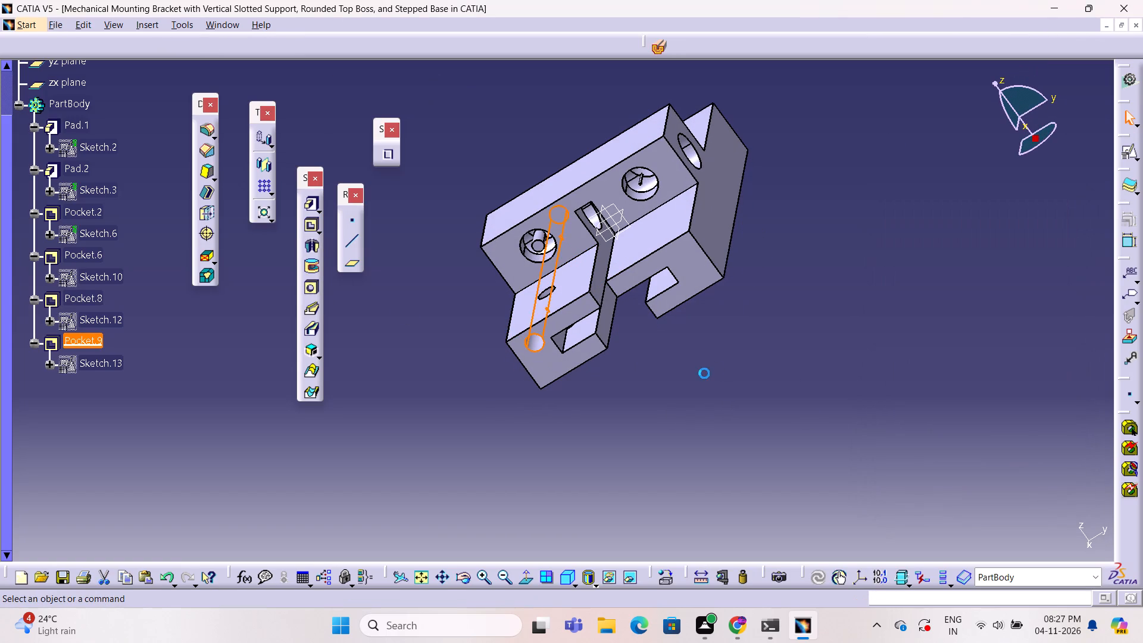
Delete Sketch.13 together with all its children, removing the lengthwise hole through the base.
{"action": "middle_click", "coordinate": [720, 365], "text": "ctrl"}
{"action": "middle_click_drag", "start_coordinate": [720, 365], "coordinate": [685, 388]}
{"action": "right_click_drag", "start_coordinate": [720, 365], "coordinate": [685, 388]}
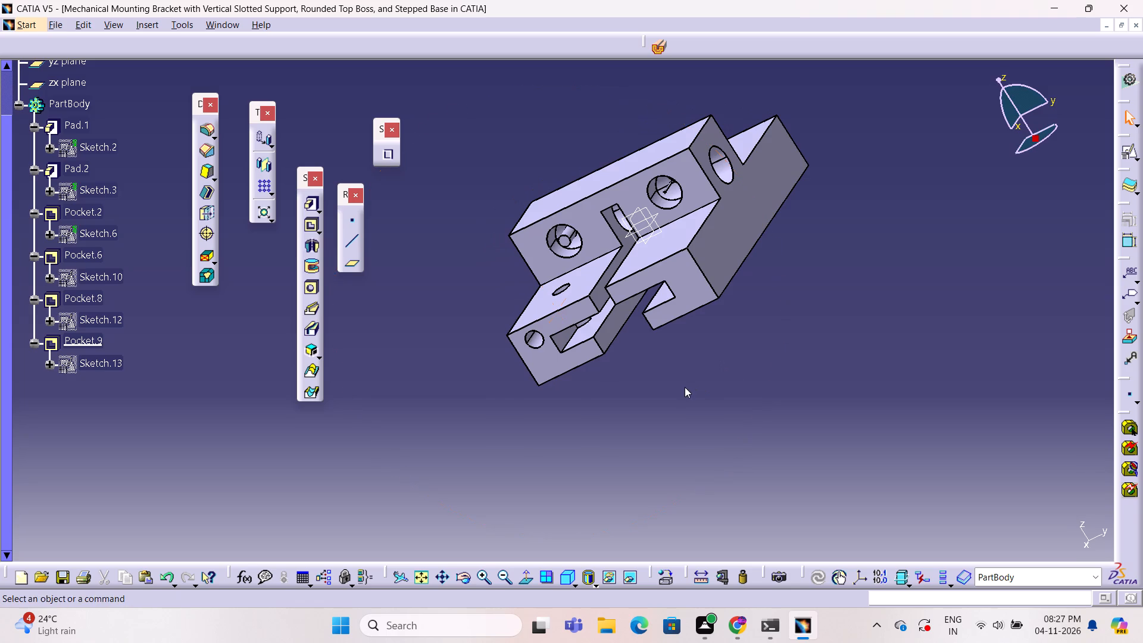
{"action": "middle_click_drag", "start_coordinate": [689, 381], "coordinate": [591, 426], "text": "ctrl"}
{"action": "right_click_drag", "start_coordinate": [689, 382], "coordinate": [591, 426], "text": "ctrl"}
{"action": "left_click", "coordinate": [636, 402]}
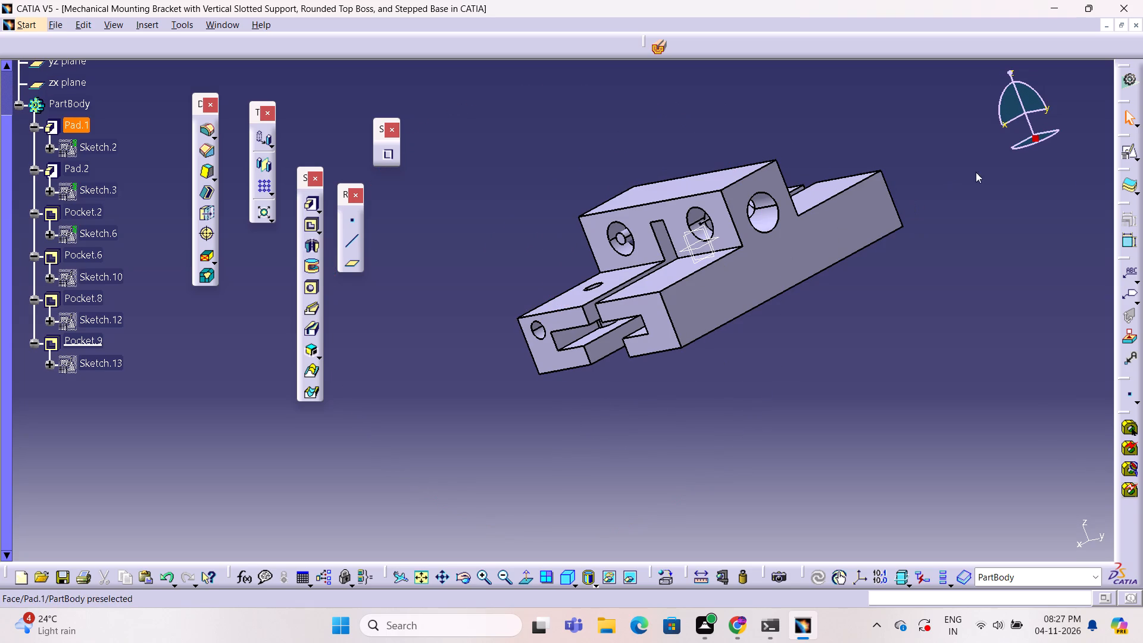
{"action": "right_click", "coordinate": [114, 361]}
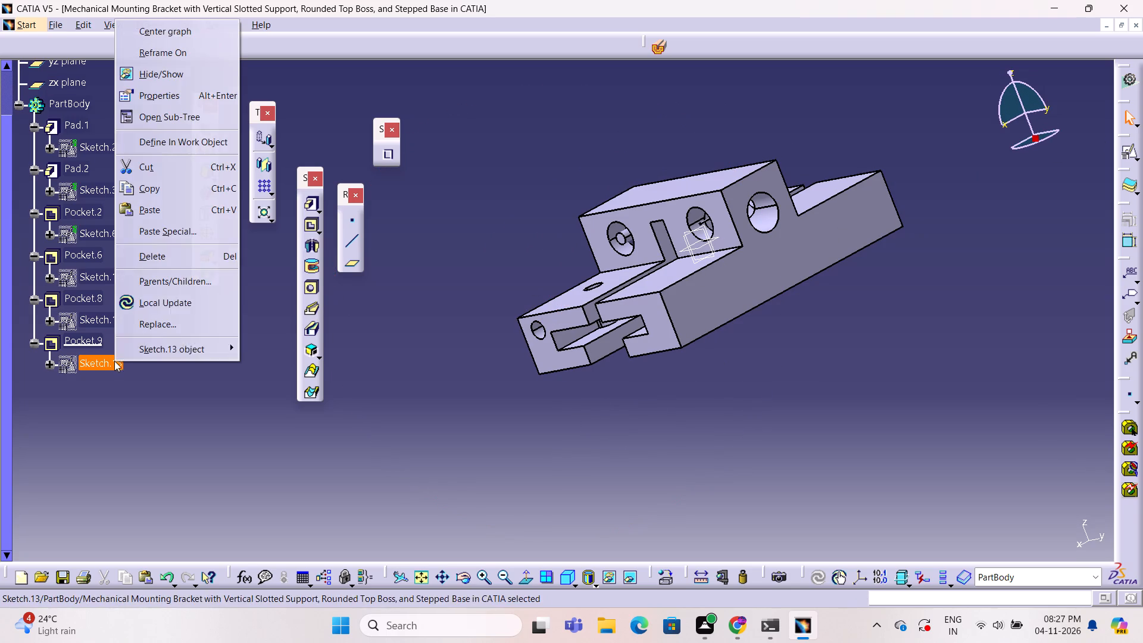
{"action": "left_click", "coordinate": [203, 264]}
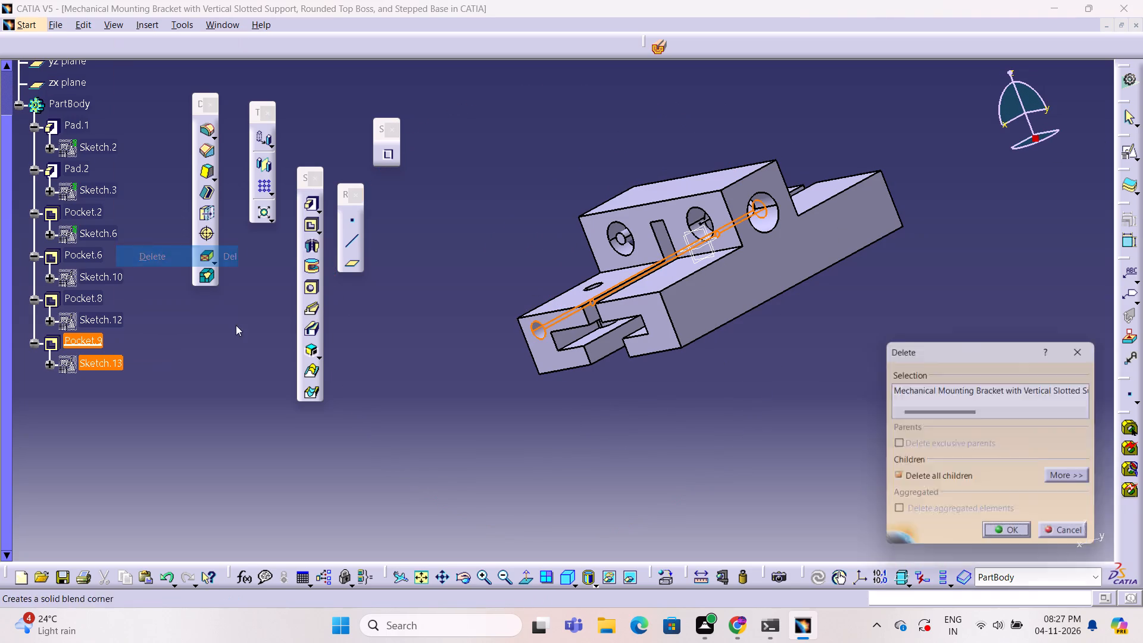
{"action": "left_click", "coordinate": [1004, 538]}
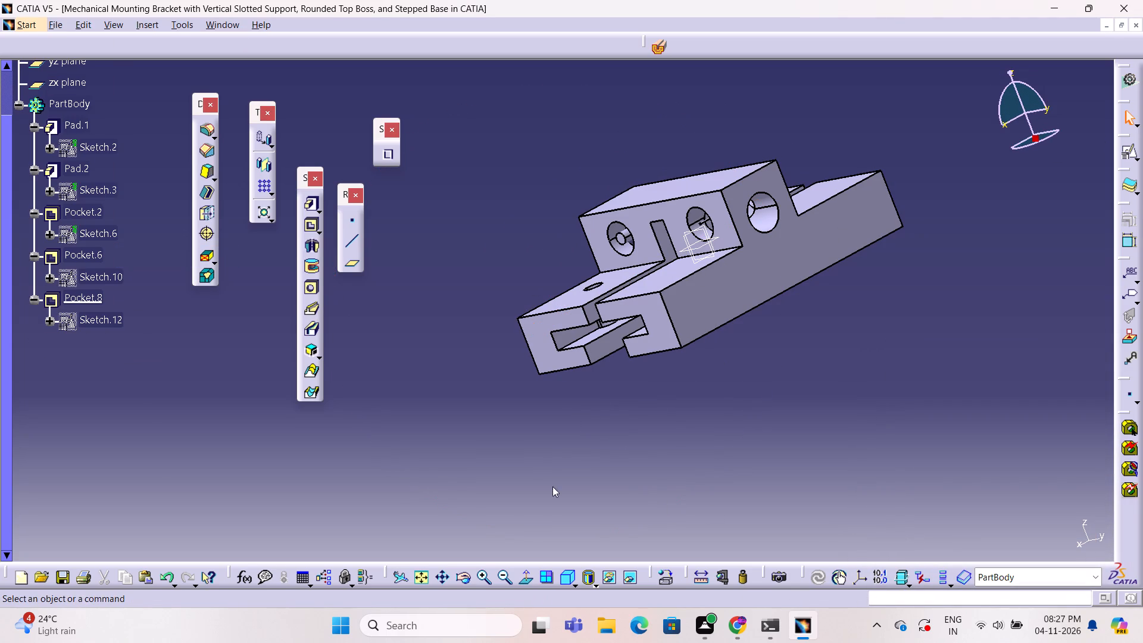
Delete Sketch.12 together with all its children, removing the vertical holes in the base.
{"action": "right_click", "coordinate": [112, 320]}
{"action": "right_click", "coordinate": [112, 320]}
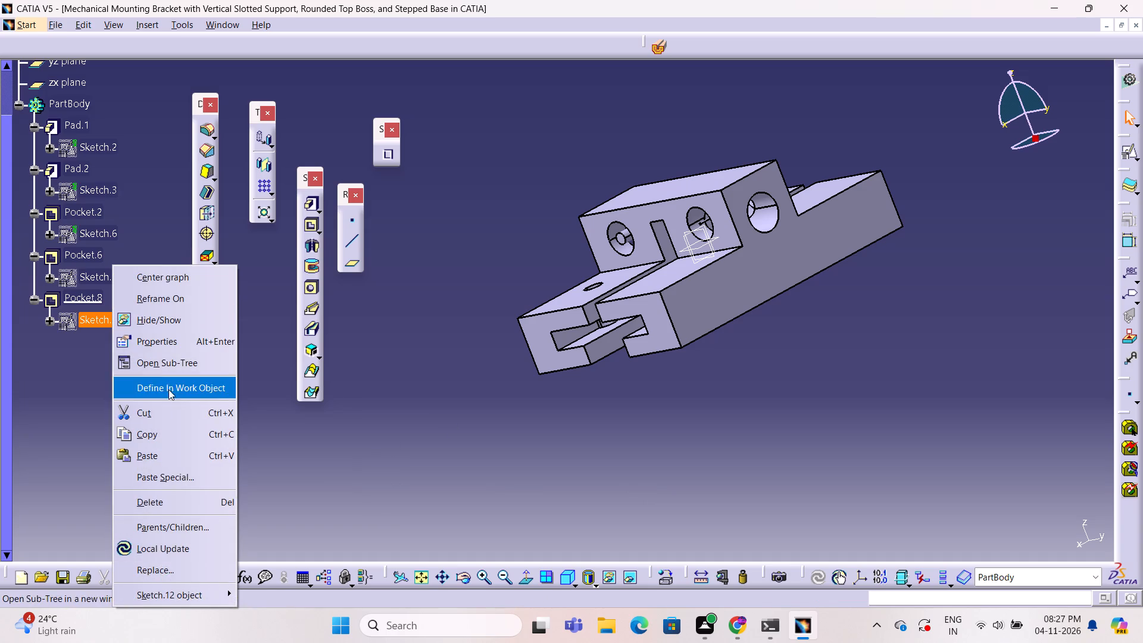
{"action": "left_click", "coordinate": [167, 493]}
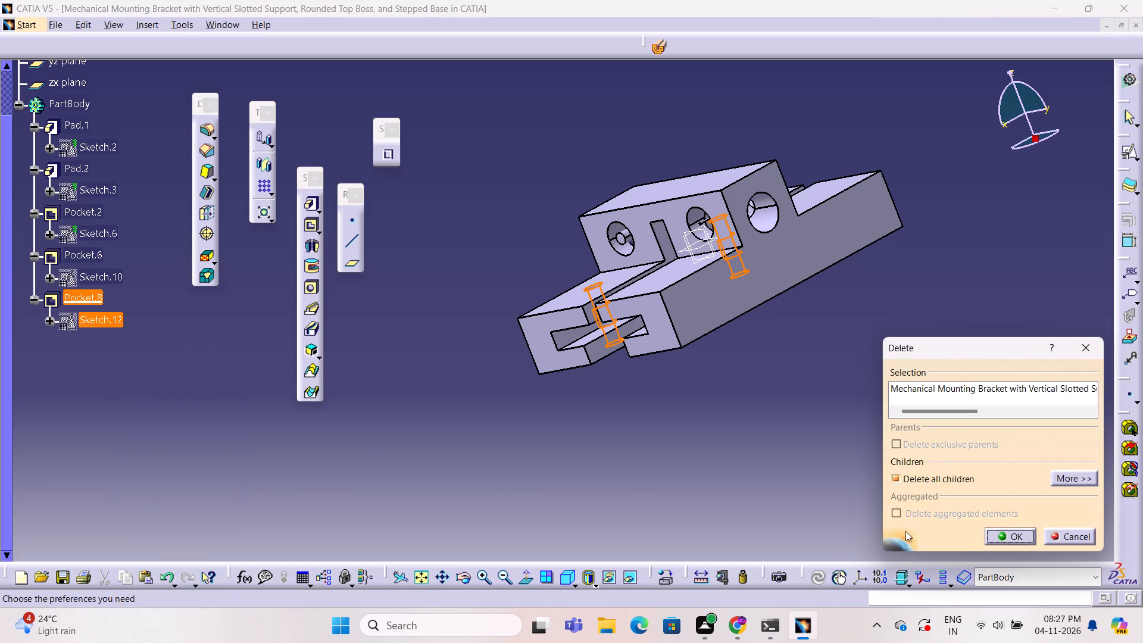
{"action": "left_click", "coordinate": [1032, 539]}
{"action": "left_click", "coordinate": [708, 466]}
Delete Sketch.10 together with all its children, removing the cross block's two large cored holes.
{"action": "middle_click_drag", "start_coordinate": [495, 420], "coordinate": [603, 420]}
{"action": "right_click_drag", "start_coordinate": [495, 420], "coordinate": [603, 420]}
{"action": "right_click", "coordinate": [120, 278]}
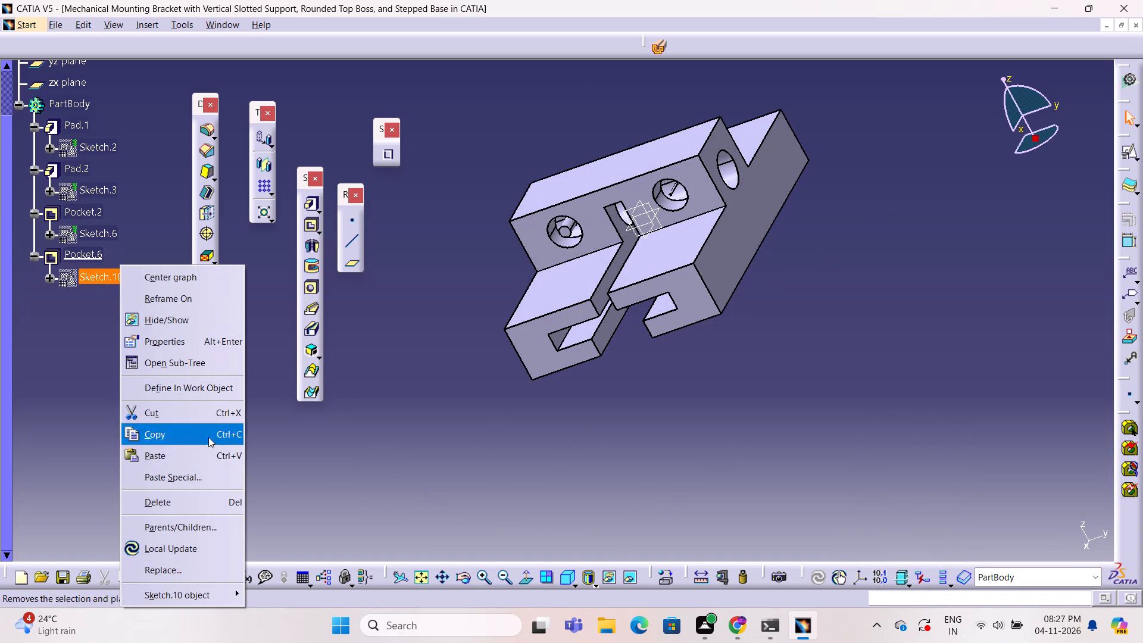
{"action": "left_click", "coordinate": [204, 504]}
{"action": "left_click", "coordinate": [1001, 531]}
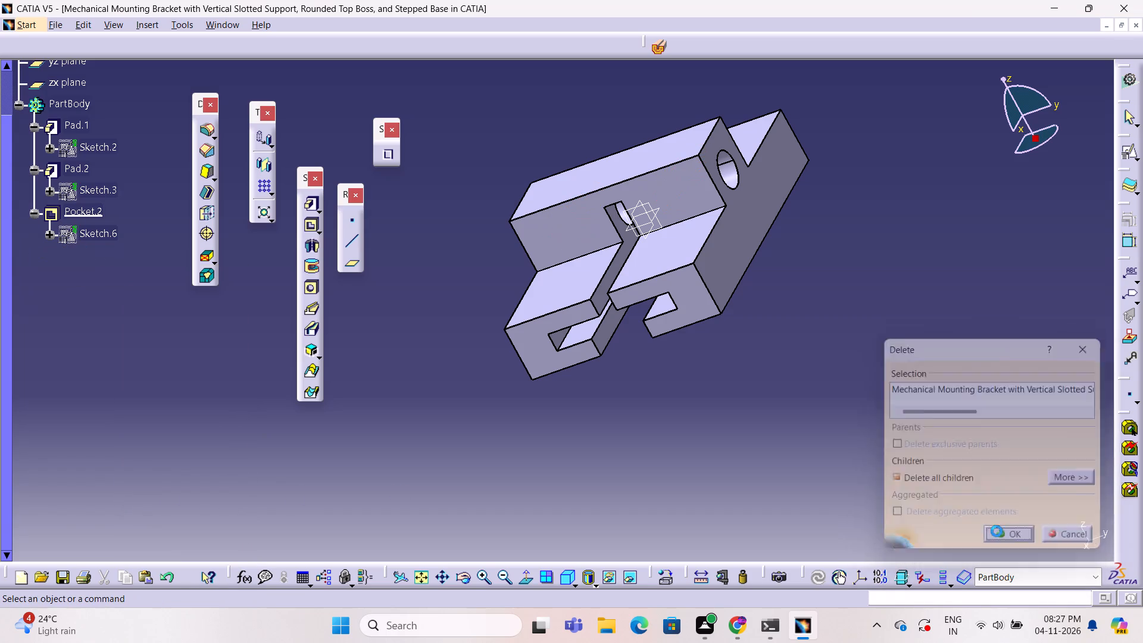
{"action": "left_click", "coordinate": [807, 485]}
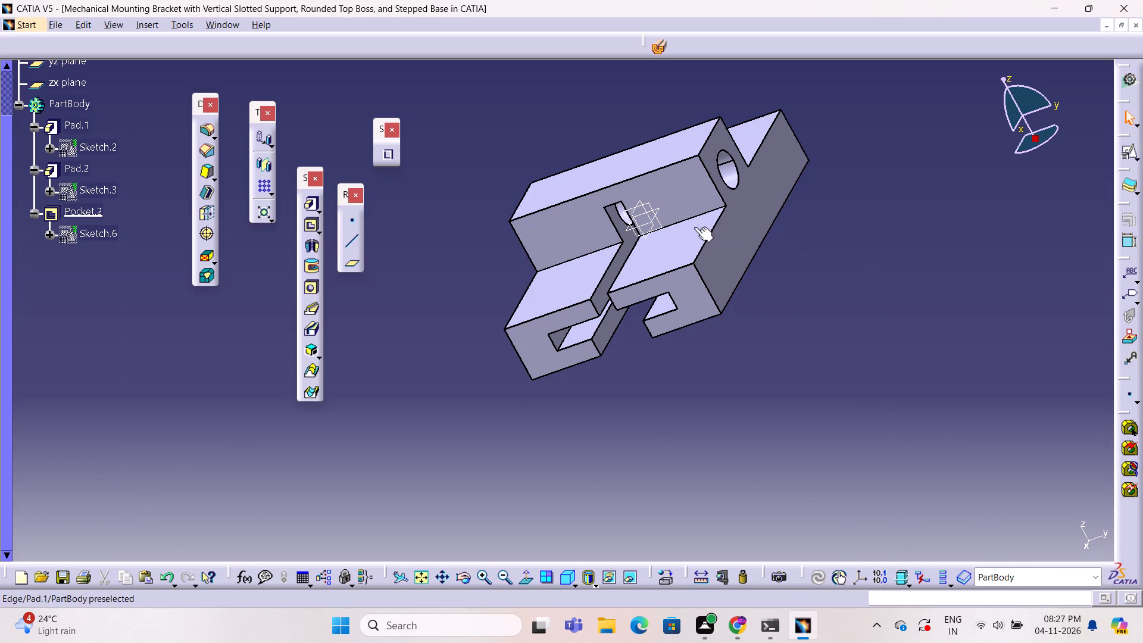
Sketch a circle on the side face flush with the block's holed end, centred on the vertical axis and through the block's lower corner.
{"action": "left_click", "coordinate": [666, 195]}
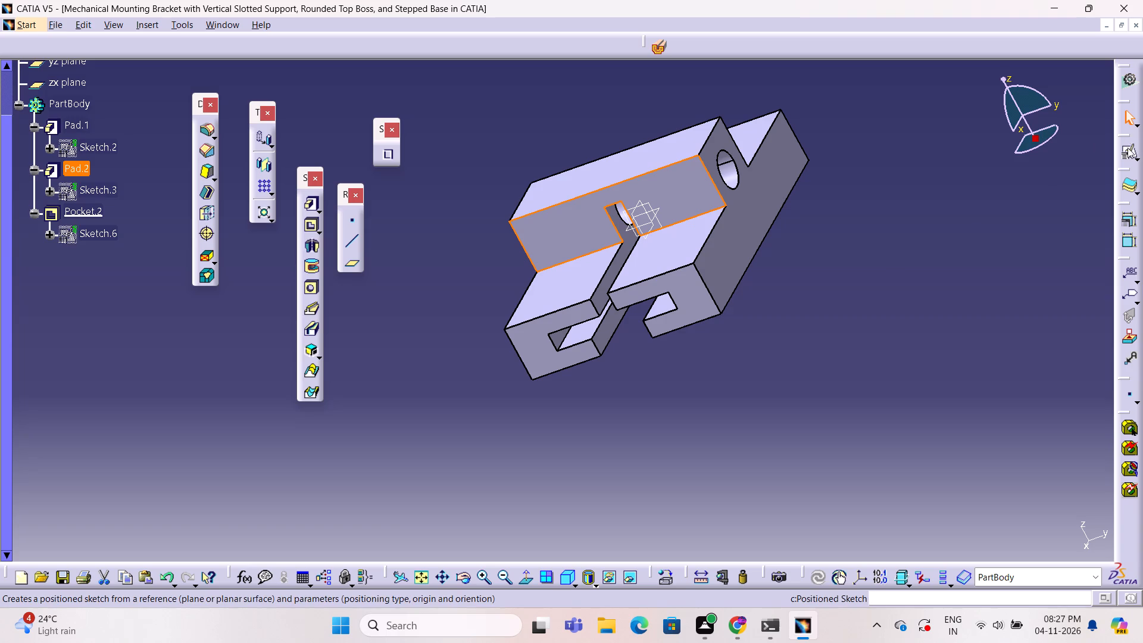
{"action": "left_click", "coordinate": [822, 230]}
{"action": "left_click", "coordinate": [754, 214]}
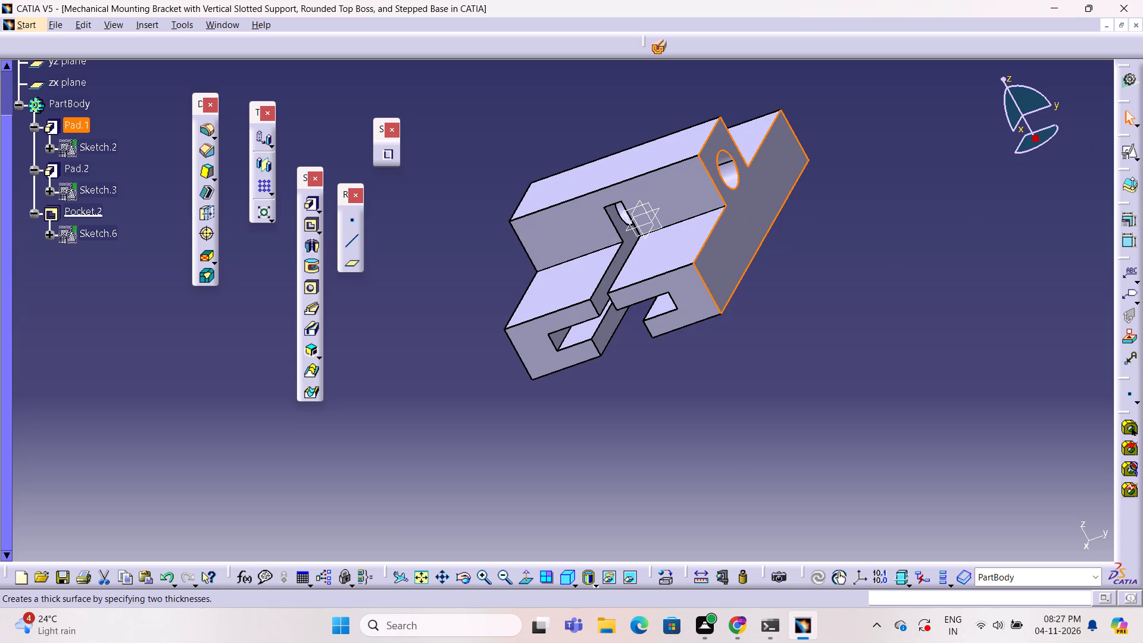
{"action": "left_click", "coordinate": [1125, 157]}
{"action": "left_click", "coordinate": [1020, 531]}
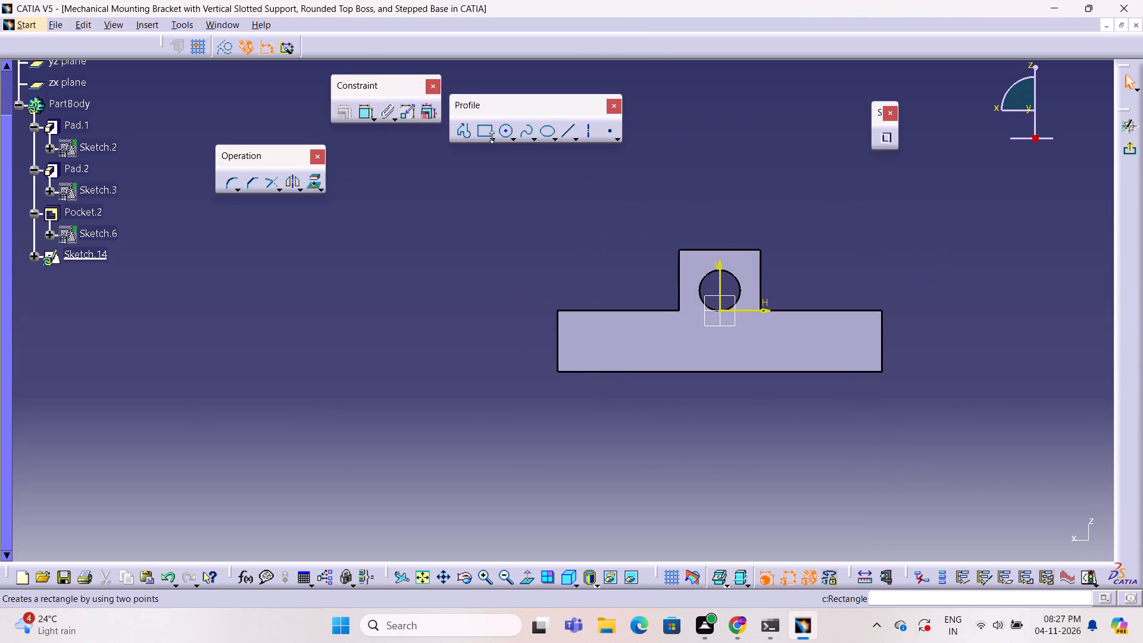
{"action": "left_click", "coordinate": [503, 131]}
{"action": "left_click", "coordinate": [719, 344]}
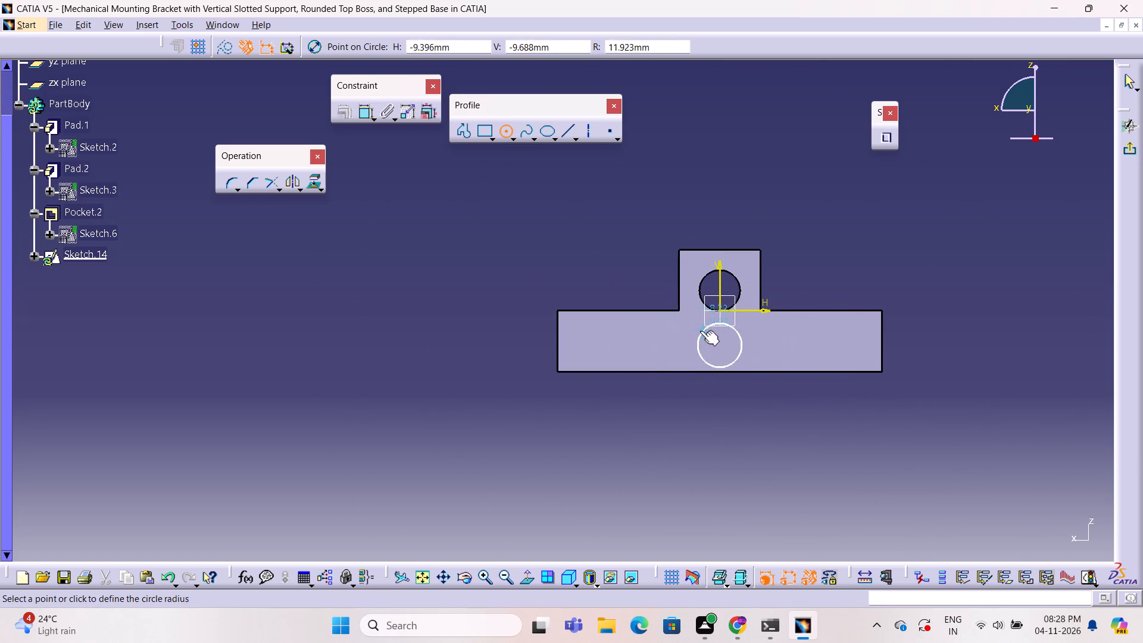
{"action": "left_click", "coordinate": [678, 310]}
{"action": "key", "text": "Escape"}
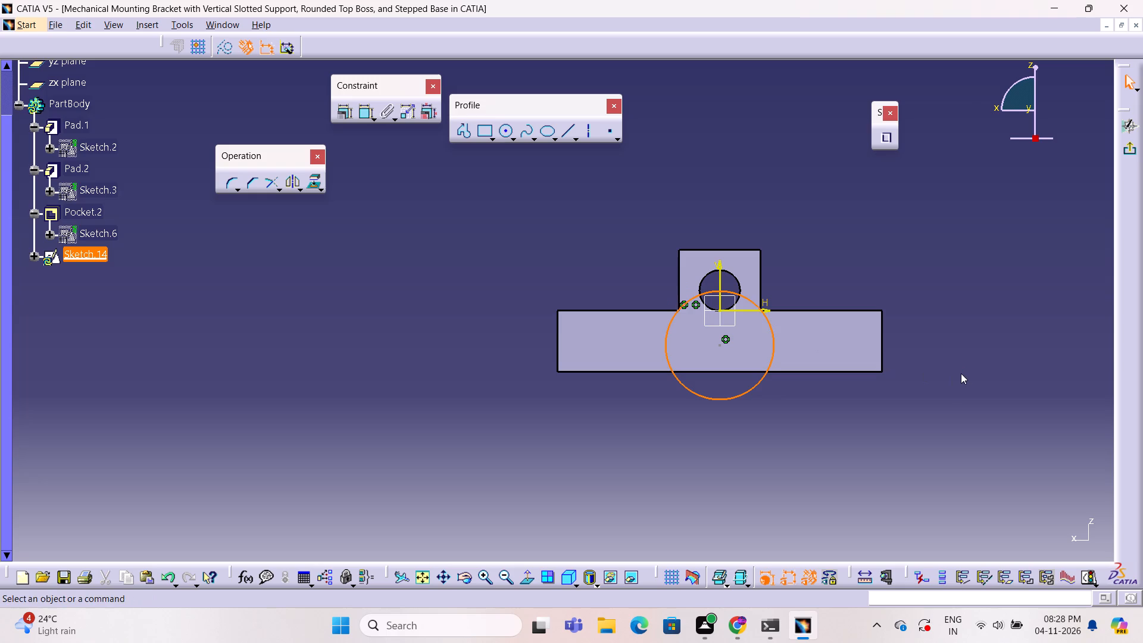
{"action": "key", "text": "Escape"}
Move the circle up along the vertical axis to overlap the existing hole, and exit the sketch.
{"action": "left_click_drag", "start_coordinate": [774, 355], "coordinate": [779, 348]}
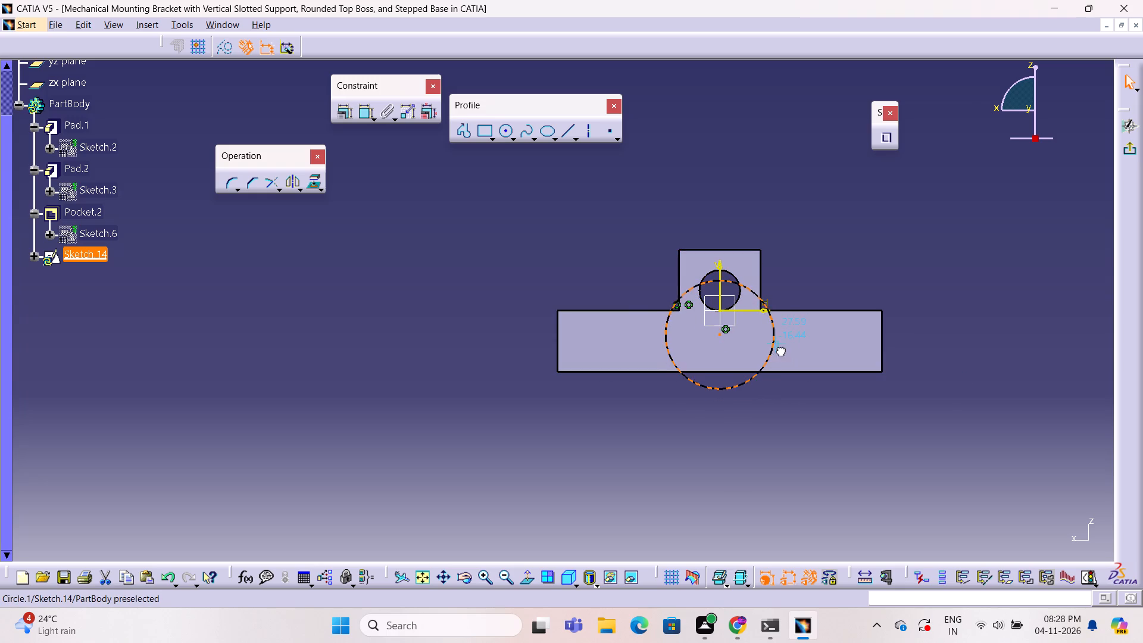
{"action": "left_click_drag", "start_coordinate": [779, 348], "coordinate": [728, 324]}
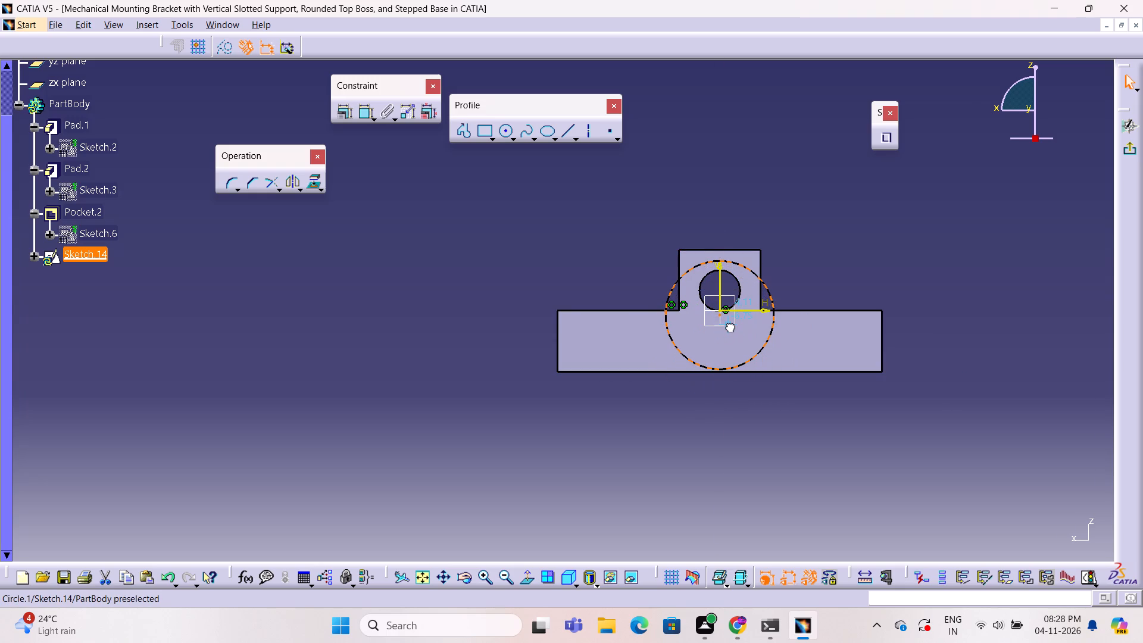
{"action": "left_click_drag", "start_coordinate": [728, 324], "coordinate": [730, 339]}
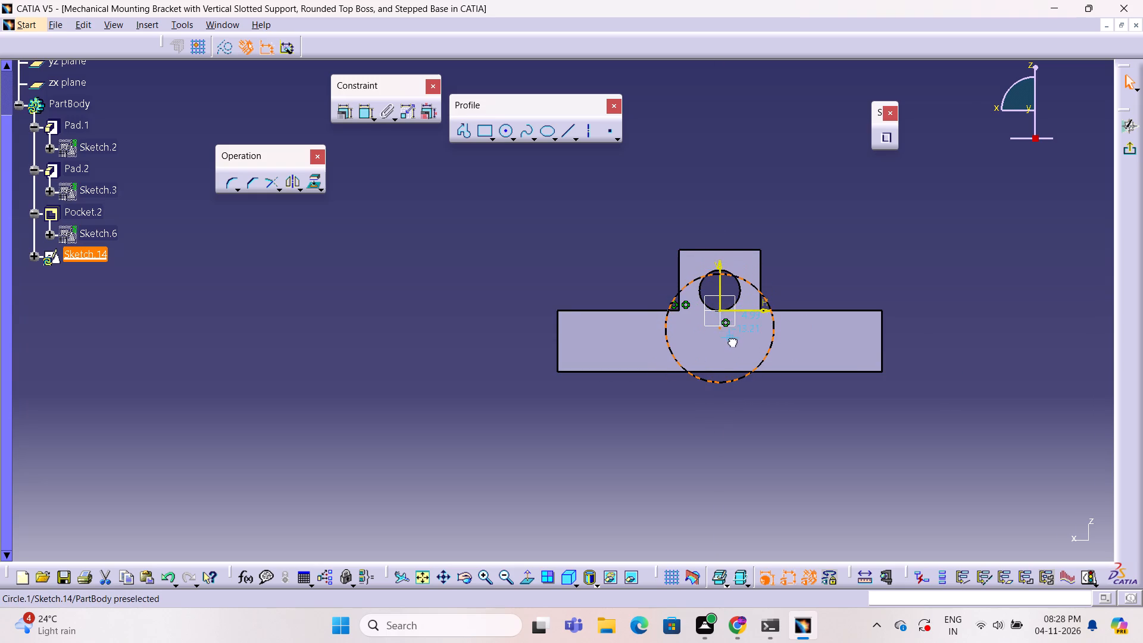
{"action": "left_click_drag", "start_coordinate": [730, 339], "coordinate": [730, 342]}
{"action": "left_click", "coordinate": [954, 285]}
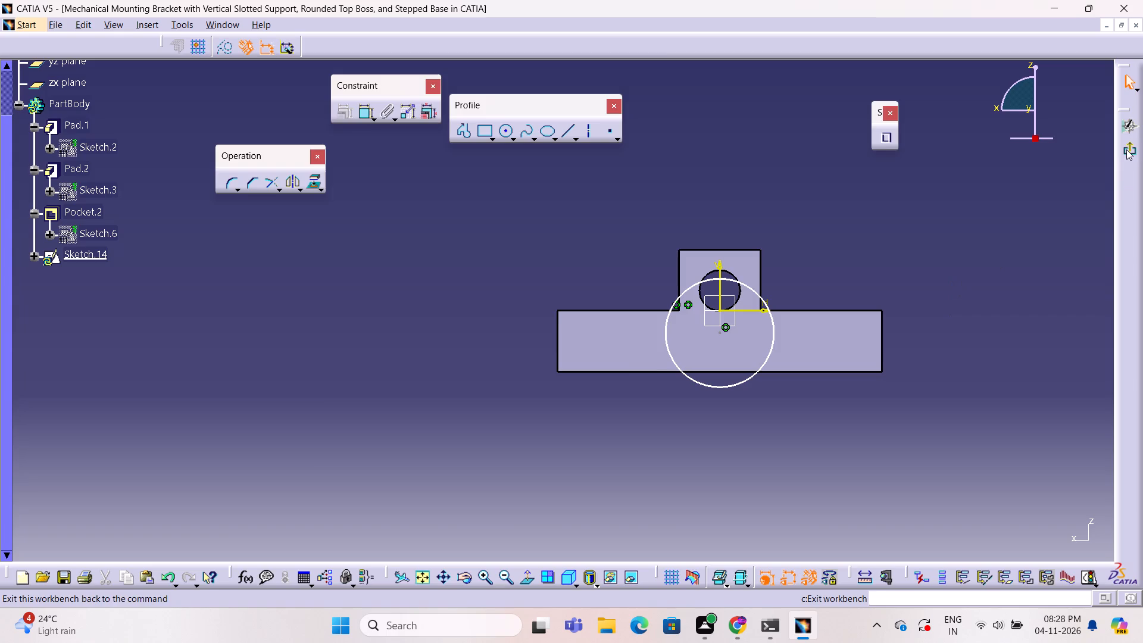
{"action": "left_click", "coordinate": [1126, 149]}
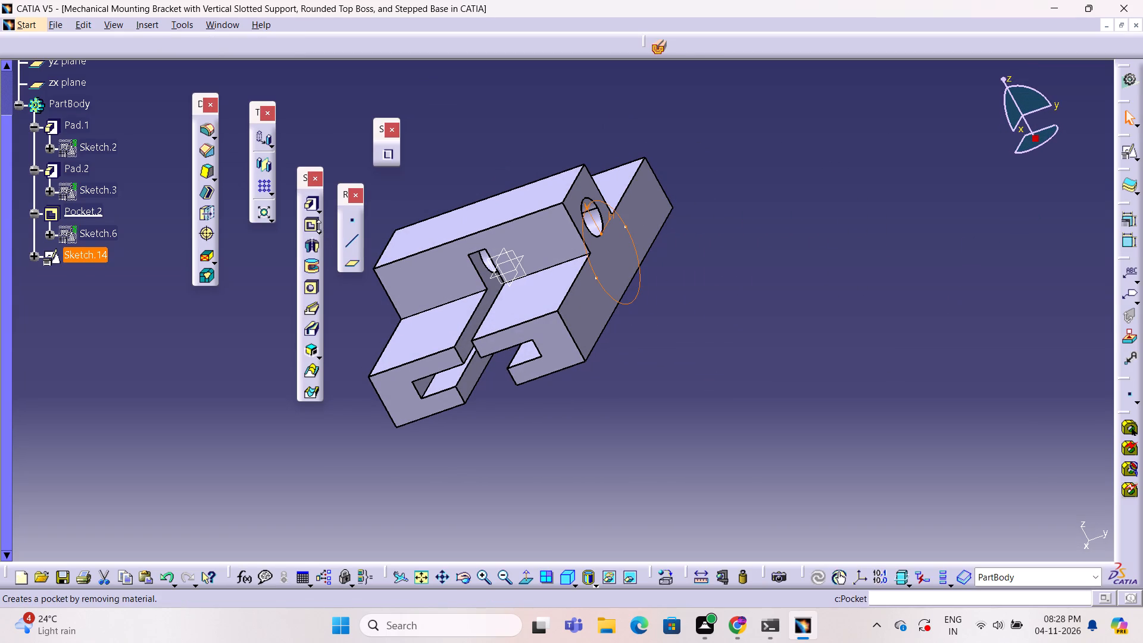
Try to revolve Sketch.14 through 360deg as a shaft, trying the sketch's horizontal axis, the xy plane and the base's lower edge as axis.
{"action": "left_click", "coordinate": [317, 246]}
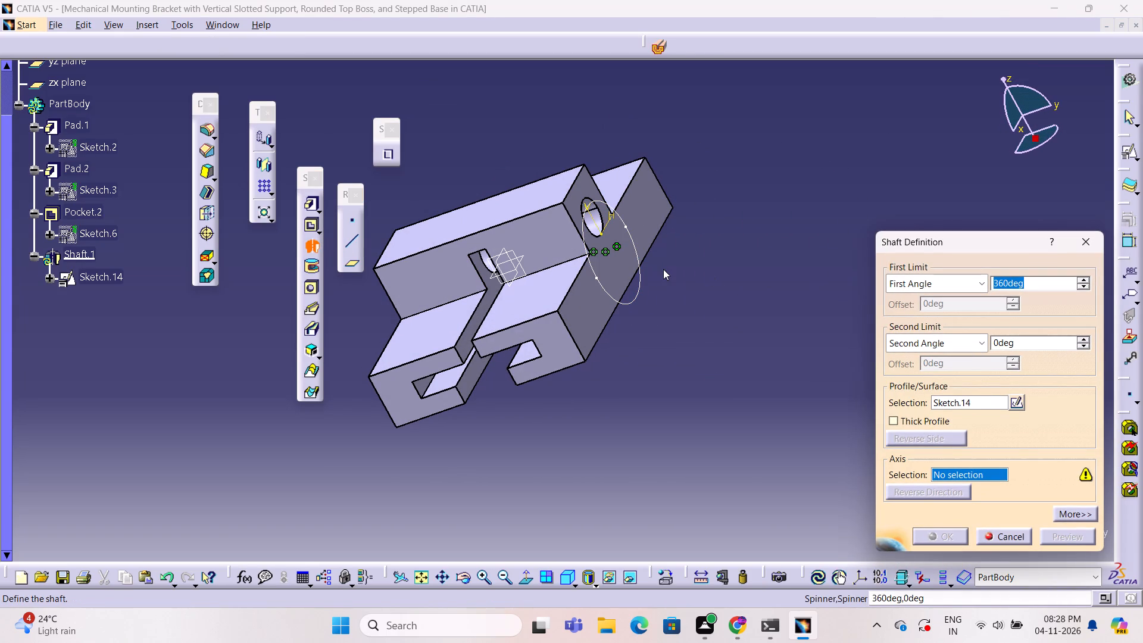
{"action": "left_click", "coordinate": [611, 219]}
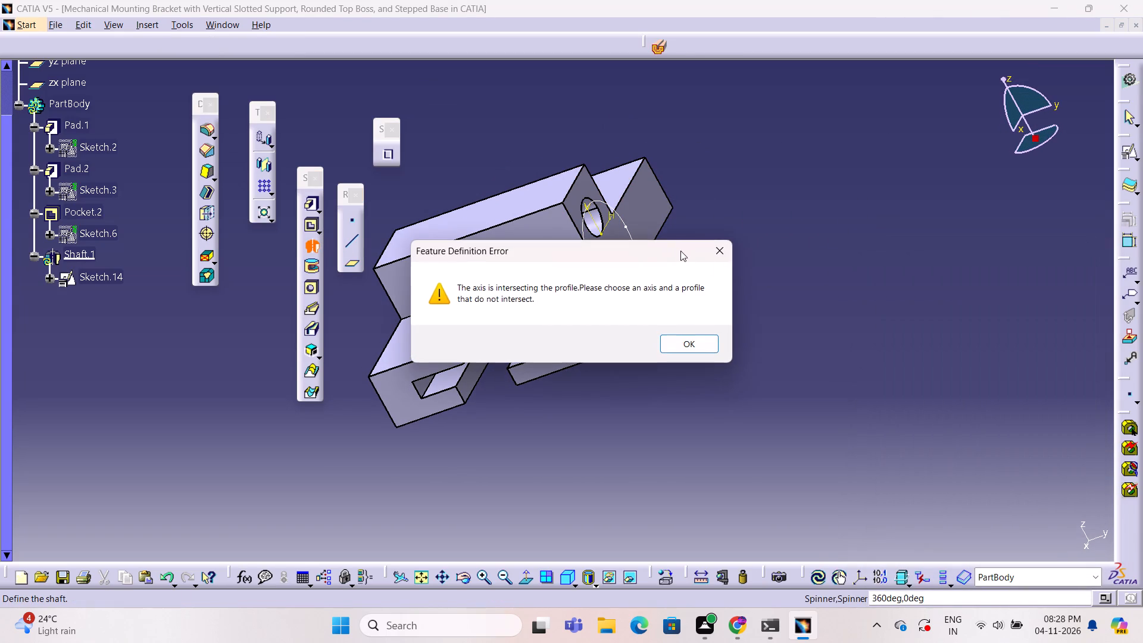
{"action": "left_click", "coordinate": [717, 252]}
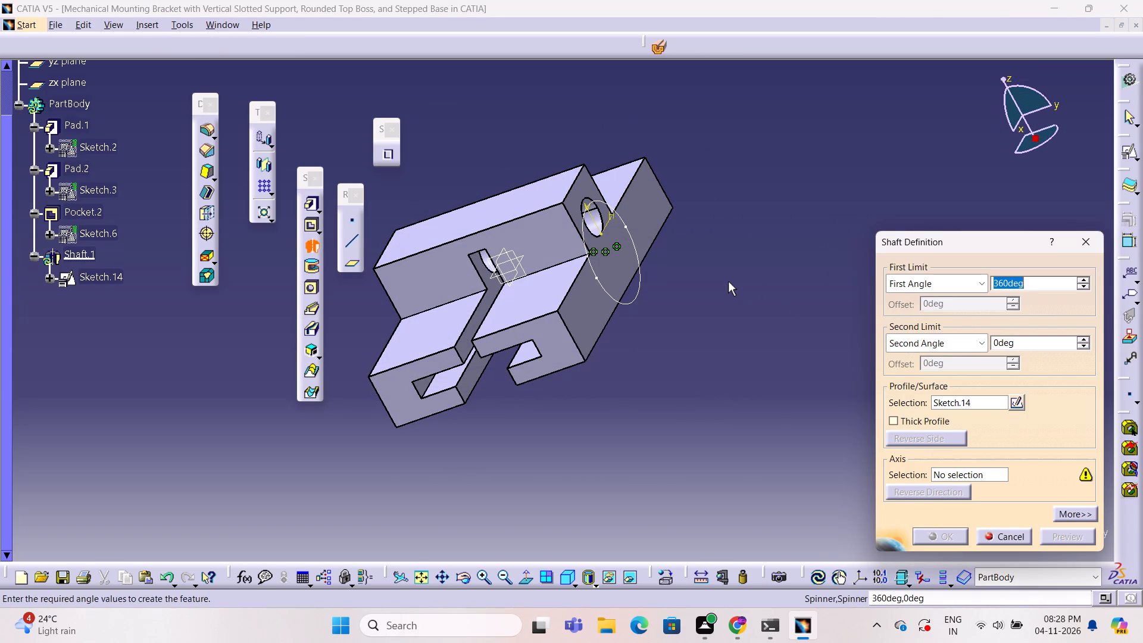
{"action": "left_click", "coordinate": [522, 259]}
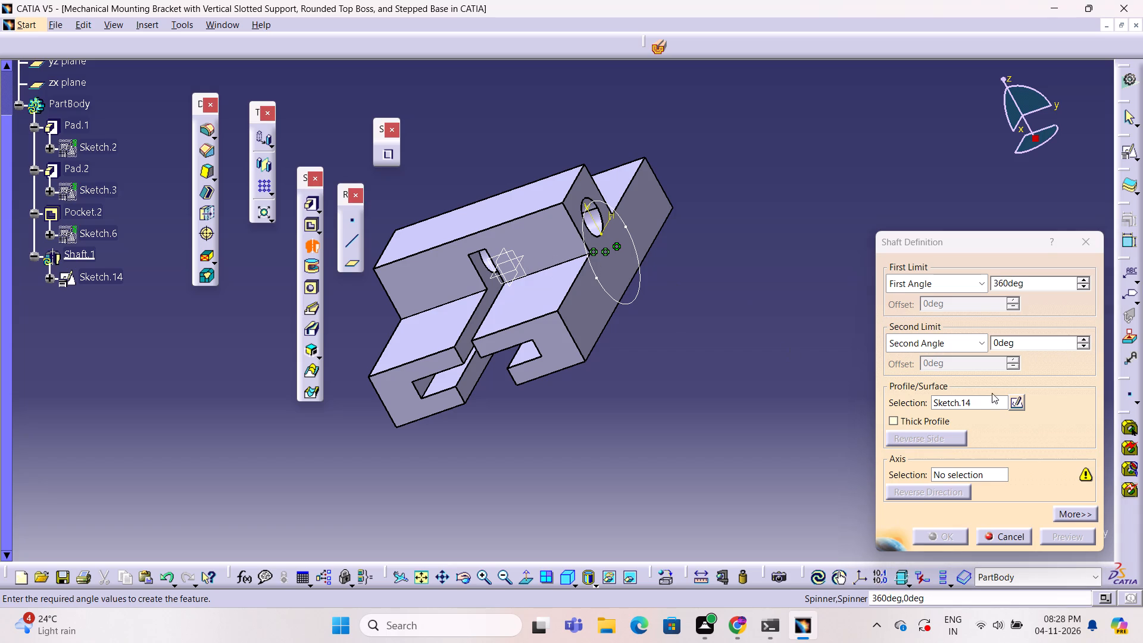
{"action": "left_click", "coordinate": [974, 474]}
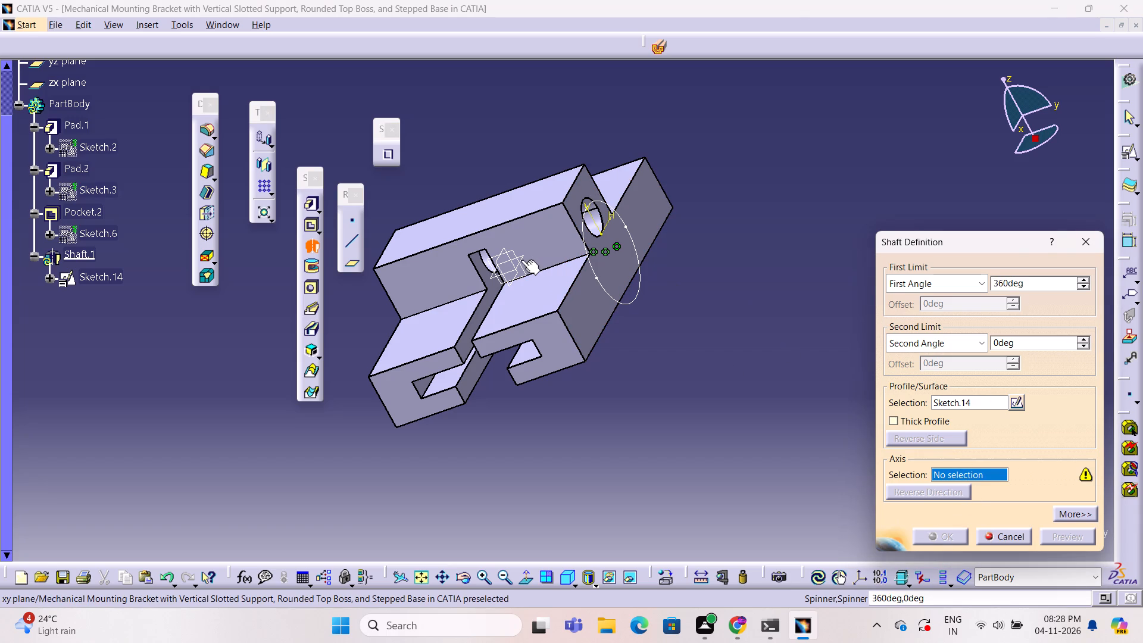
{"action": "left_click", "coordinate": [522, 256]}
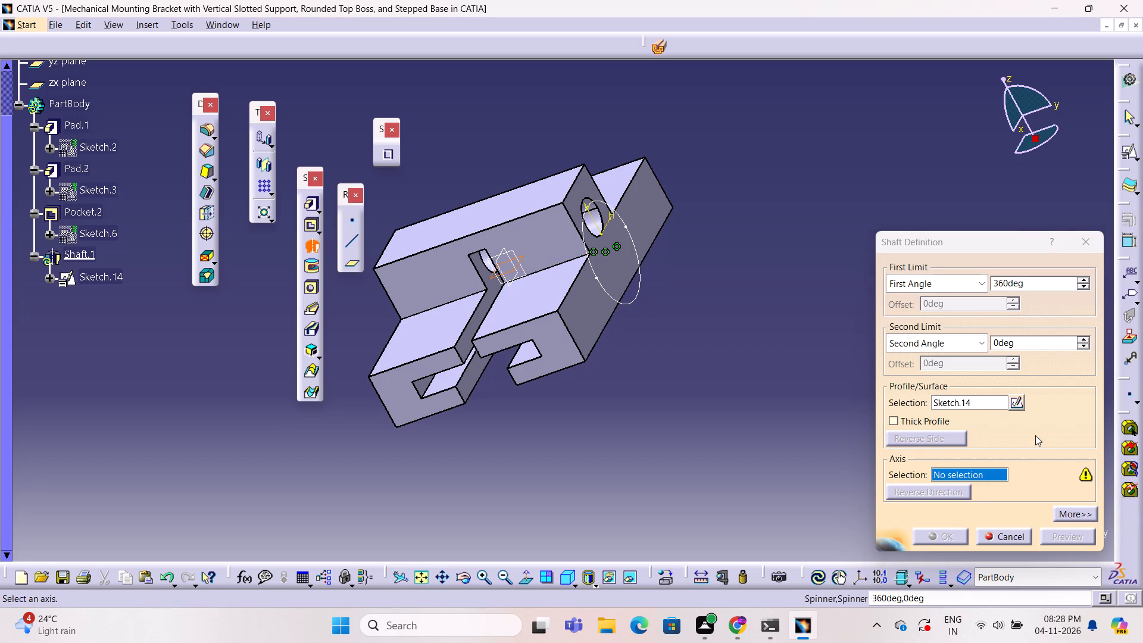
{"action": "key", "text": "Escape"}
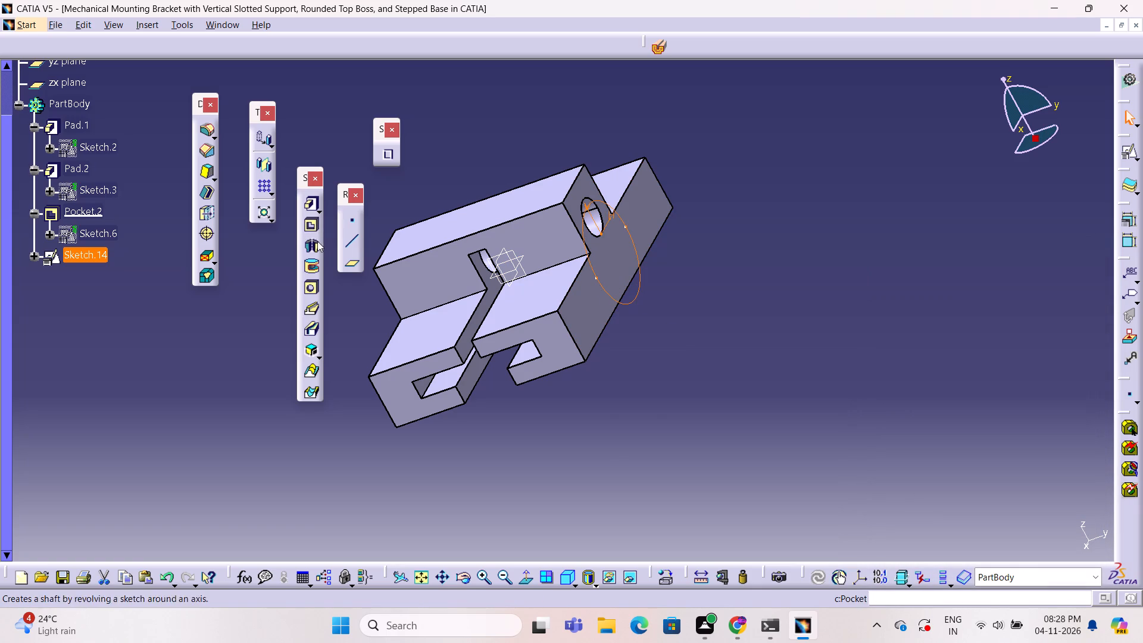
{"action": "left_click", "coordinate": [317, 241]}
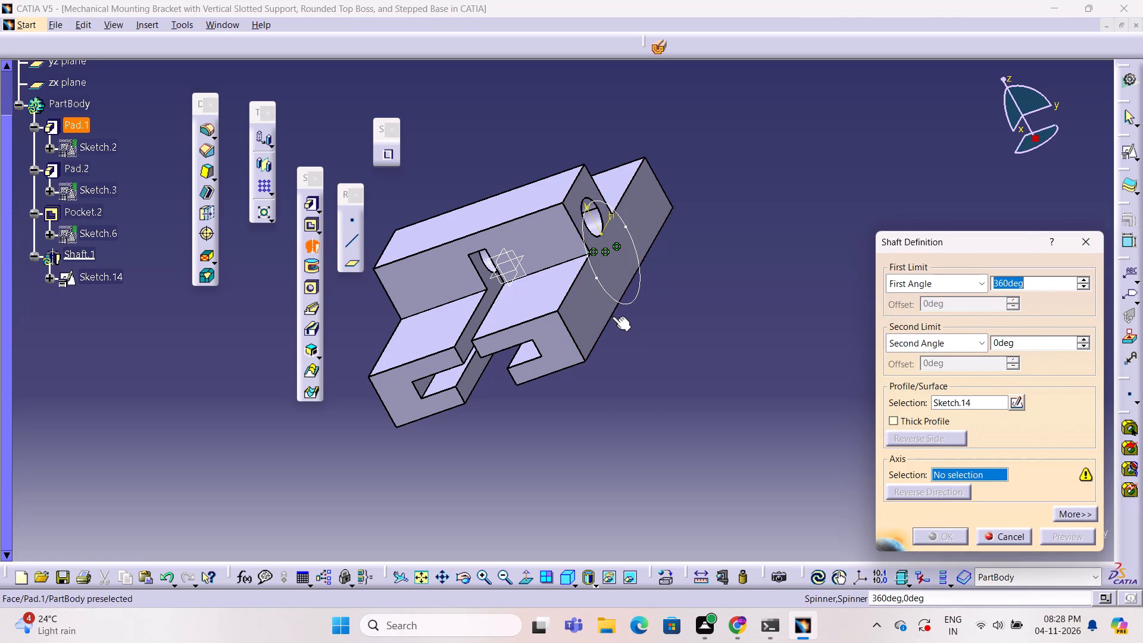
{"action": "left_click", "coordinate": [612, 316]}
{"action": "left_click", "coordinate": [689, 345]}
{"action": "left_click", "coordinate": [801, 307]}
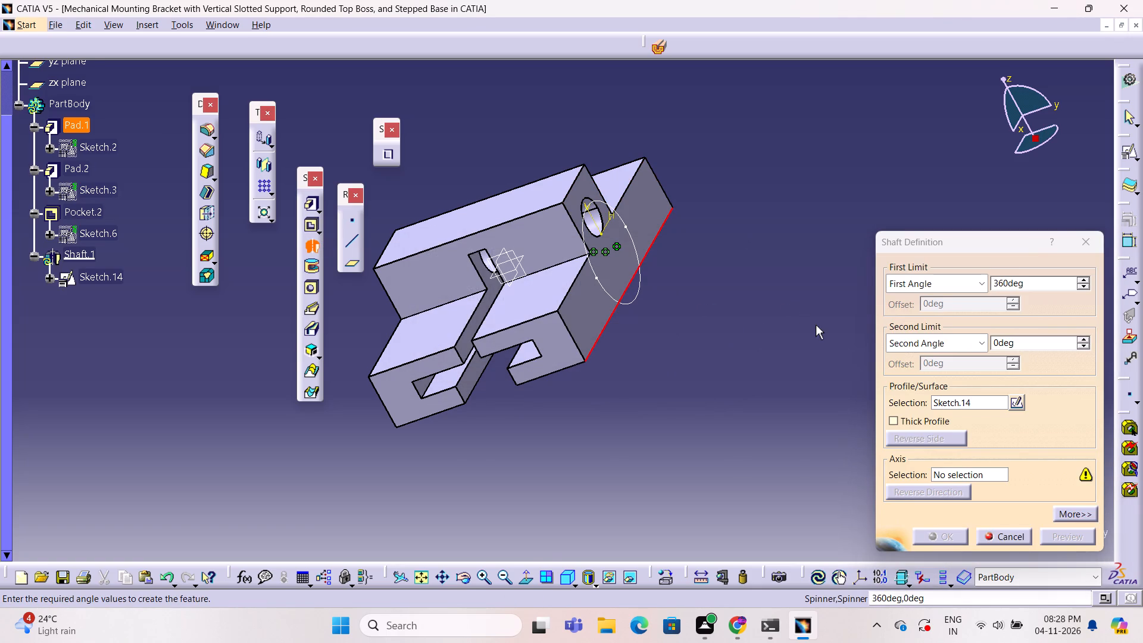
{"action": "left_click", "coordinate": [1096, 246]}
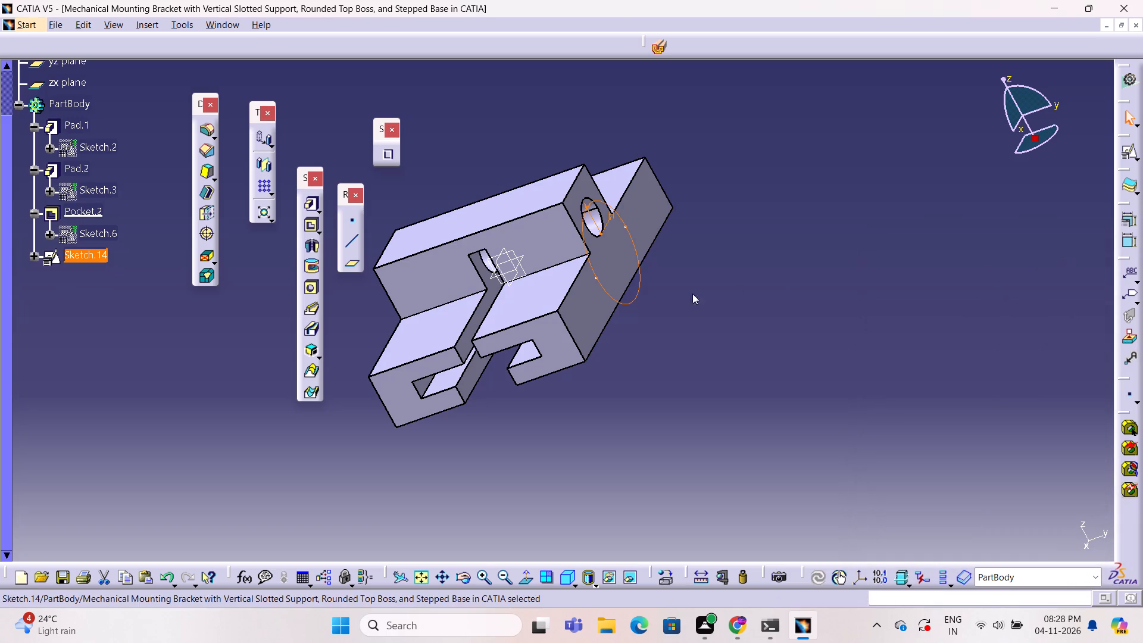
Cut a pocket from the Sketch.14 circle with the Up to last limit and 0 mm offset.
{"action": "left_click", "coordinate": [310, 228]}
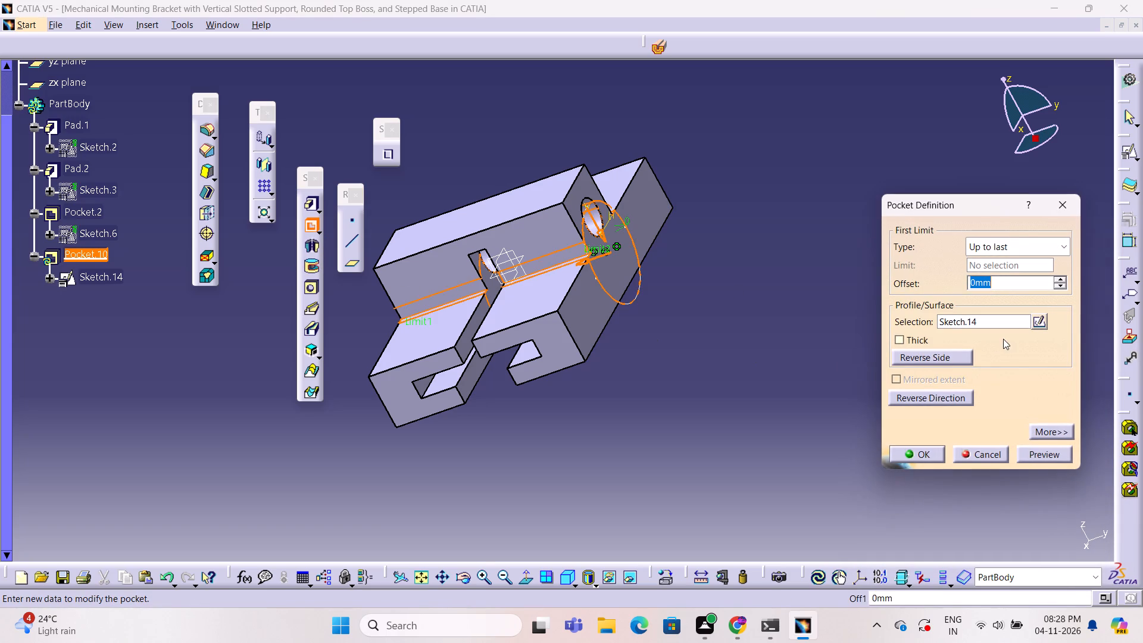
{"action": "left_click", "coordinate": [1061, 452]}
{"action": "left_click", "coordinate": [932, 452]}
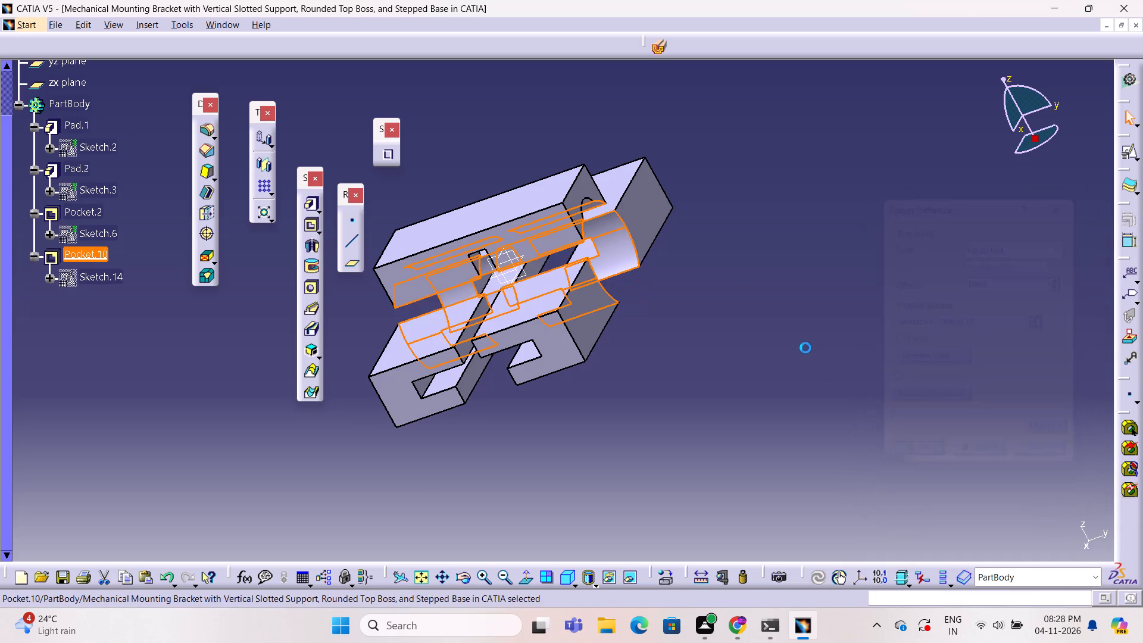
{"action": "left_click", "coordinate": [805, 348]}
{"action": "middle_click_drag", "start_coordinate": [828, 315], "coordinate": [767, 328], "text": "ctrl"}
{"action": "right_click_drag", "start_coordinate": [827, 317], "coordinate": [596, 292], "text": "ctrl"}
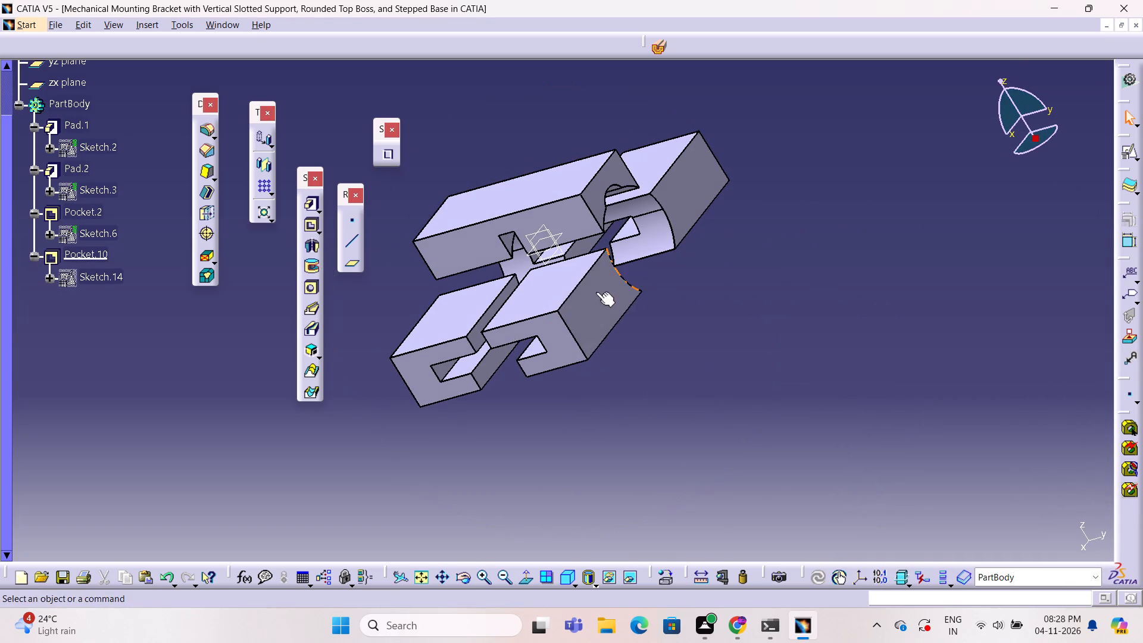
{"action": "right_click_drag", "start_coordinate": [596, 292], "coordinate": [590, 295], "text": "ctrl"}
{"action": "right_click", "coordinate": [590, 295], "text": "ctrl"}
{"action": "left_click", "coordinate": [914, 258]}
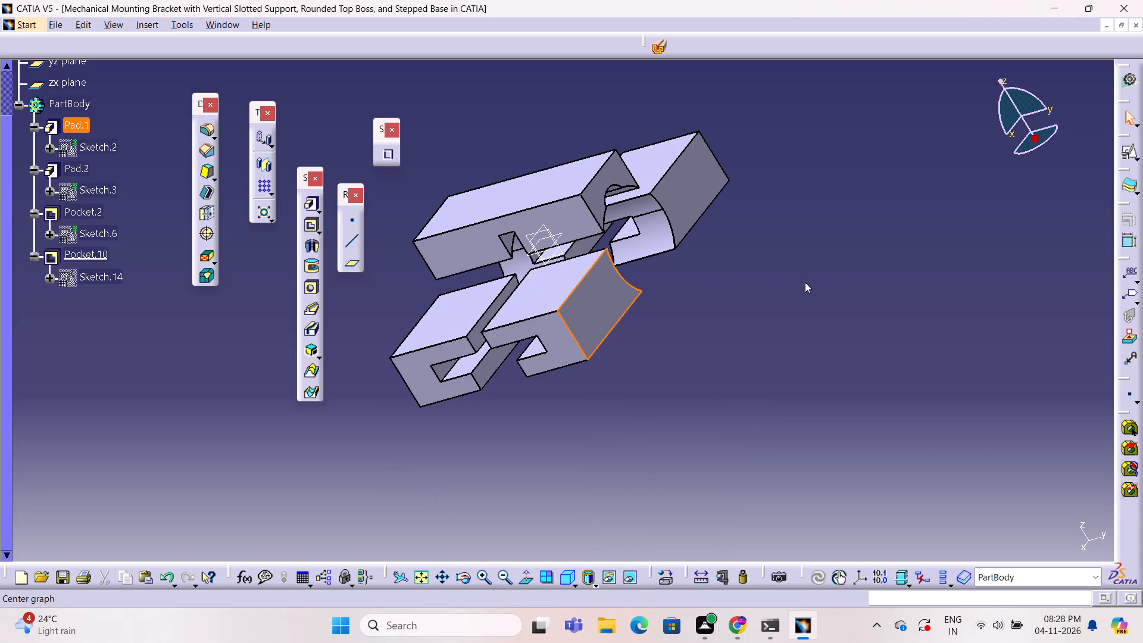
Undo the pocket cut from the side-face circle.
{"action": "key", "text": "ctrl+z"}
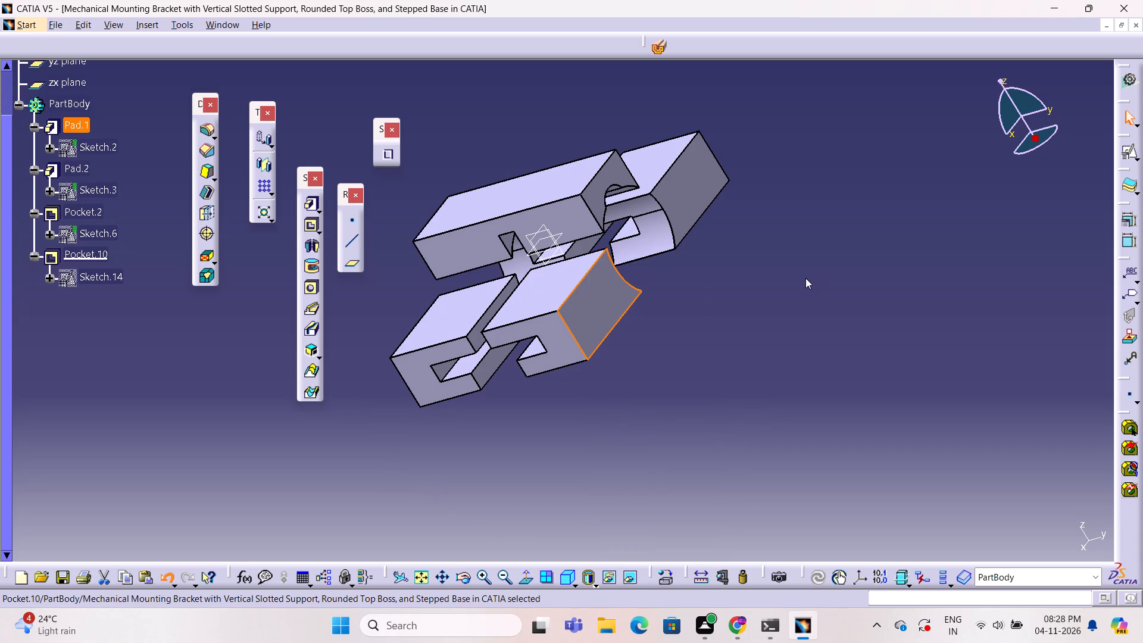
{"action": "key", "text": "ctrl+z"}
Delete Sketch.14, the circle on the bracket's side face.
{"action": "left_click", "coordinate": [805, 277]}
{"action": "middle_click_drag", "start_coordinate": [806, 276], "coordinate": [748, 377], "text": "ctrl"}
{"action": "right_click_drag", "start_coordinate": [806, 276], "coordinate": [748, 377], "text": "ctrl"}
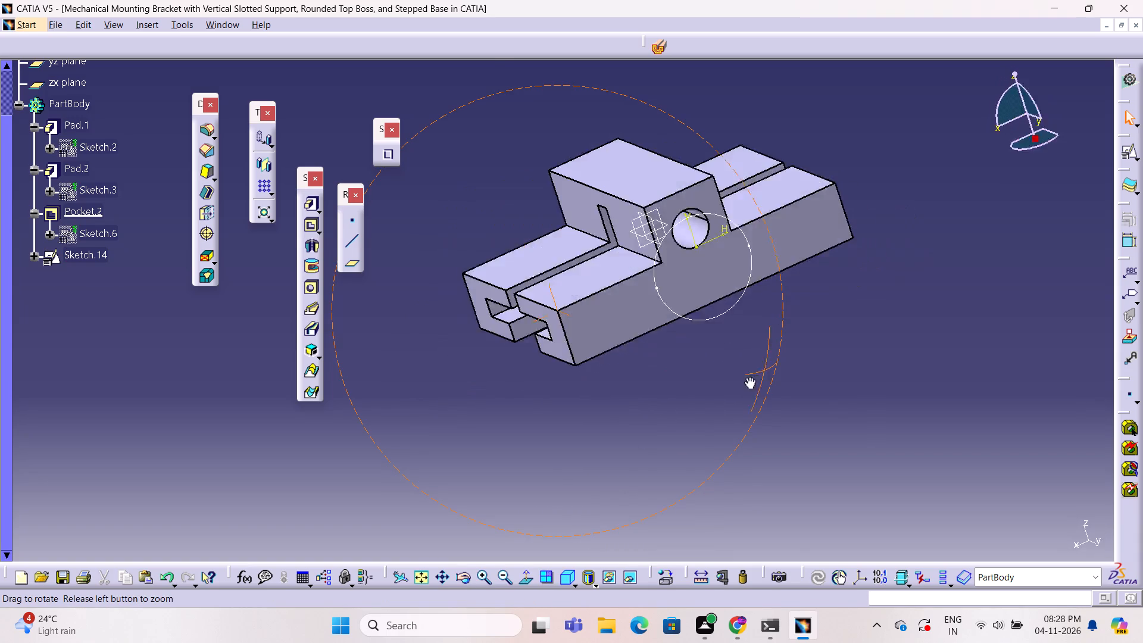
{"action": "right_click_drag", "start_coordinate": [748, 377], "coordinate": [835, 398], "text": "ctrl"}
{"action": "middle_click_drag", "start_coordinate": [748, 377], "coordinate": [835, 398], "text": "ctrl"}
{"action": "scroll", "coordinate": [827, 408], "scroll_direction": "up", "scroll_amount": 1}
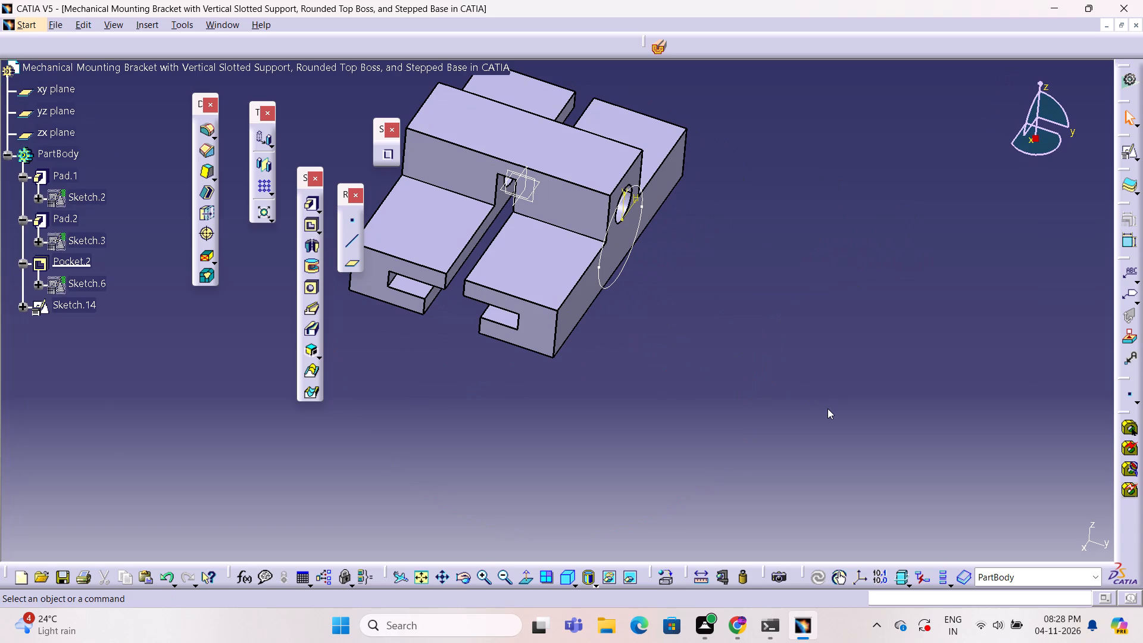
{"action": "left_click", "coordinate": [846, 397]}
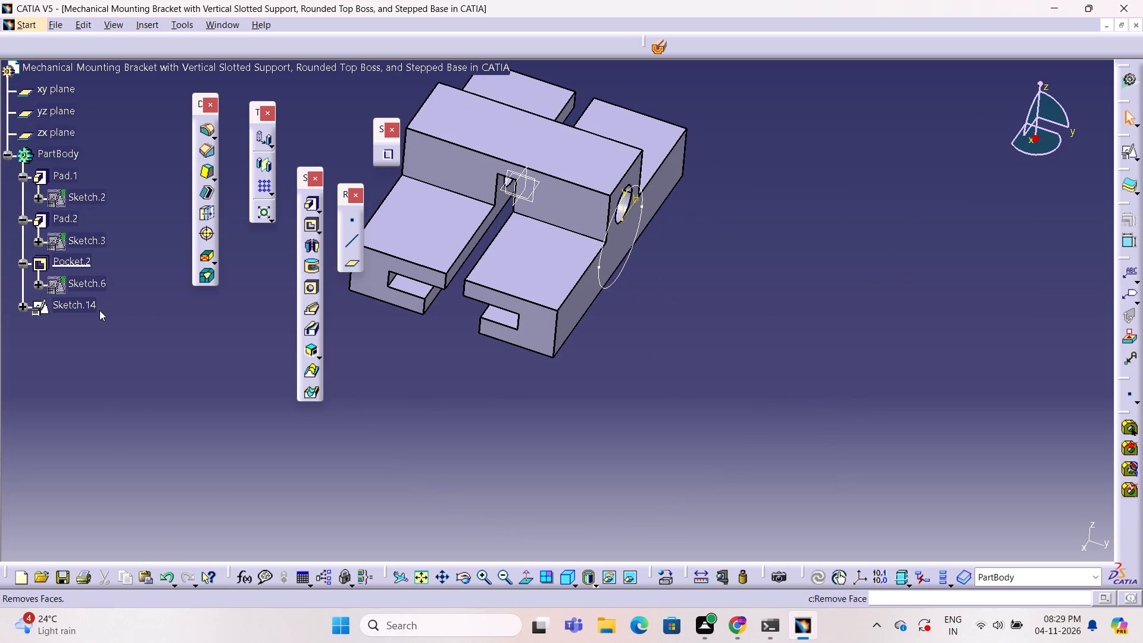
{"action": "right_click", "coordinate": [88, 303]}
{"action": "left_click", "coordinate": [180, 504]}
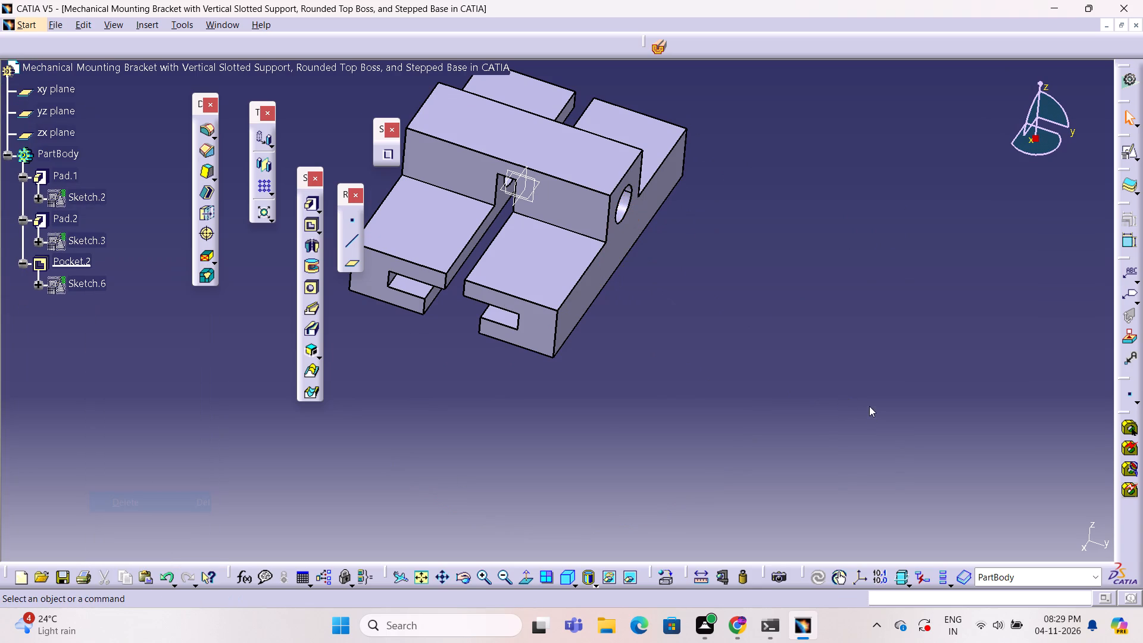
Reopen the definition of the base pad, Pad.1, preview it and accept it without changes.
{"action": "left_click", "coordinate": [867, 402]}
{"action": "scroll", "coordinate": [40, 294], "scroll_direction": "up", "scroll_amount": 1}
{"action": "scroll", "coordinate": [52, 281], "scroll_direction": "down", "scroll_amount": 2}
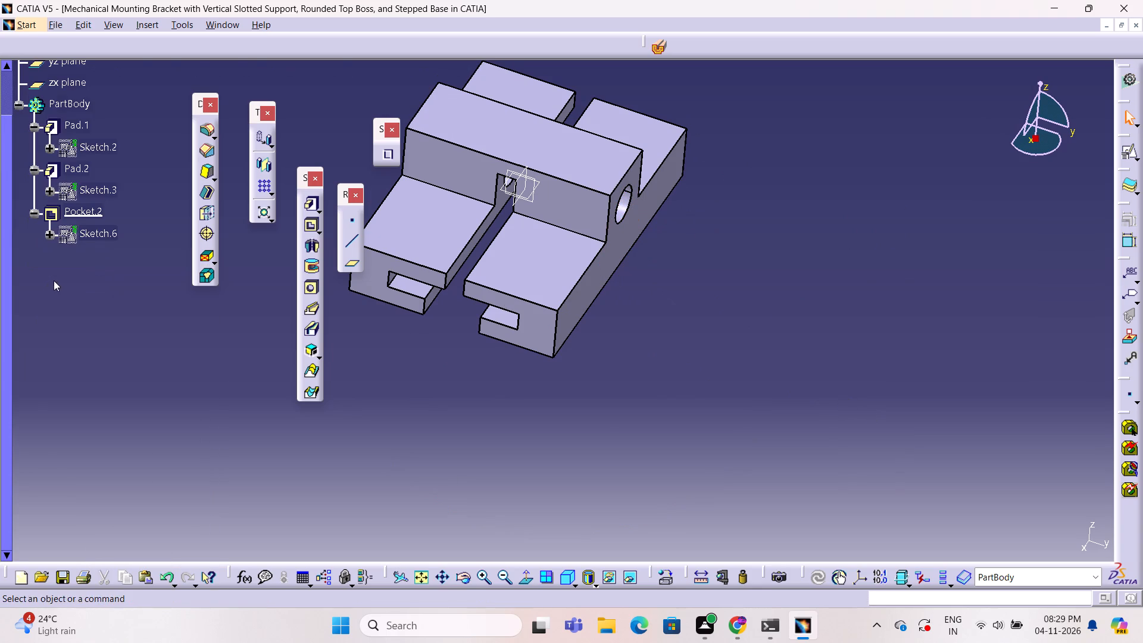
{"action": "scroll", "coordinate": [148, 244], "scroll_direction": "up", "scroll_amount": 1}
{"action": "middle_click", "coordinate": [702, 273]}
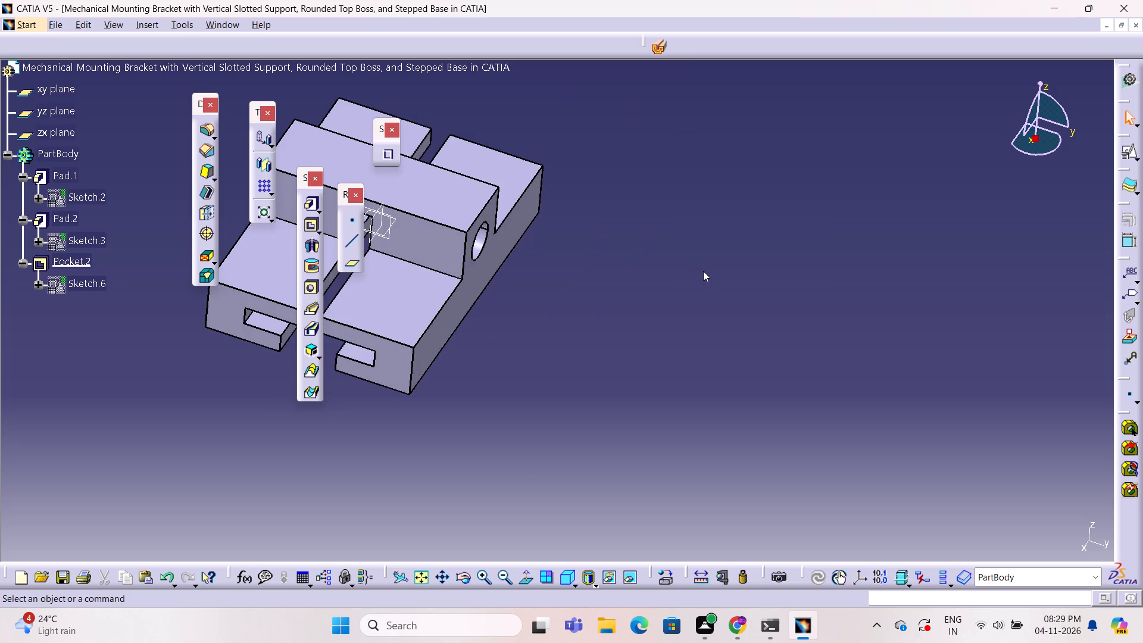
{"action": "left_click", "coordinate": [705, 268]}
{"action": "middle_click_drag", "start_coordinate": [705, 267], "coordinate": [816, 297]}
{"action": "middle_click", "coordinate": [816, 297]}
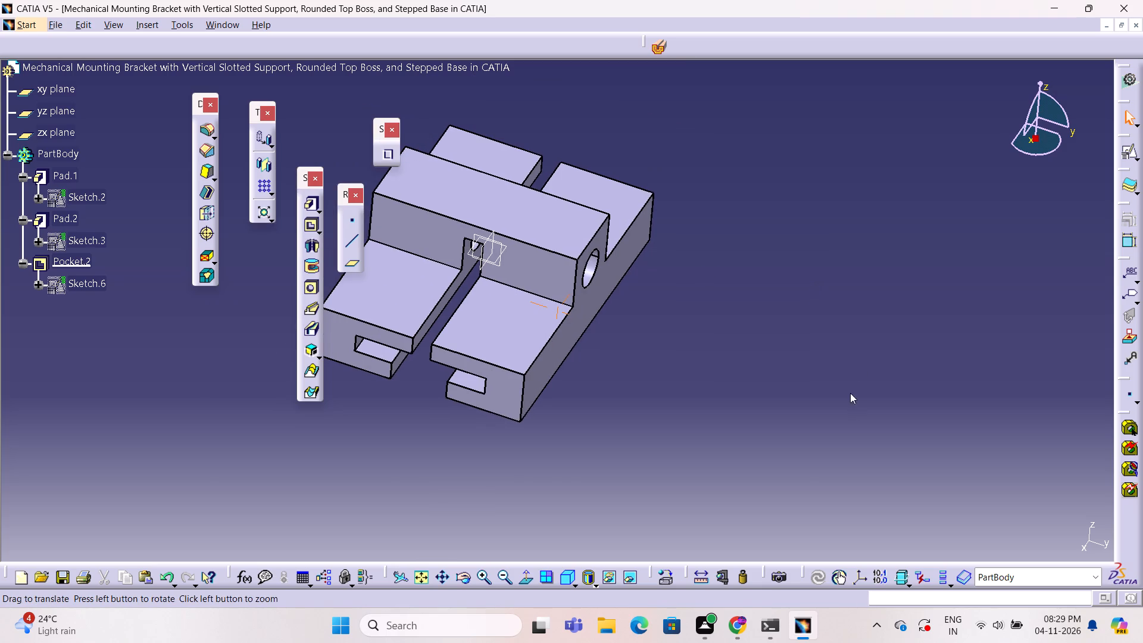
{"action": "left_click", "coordinate": [842, 347]}
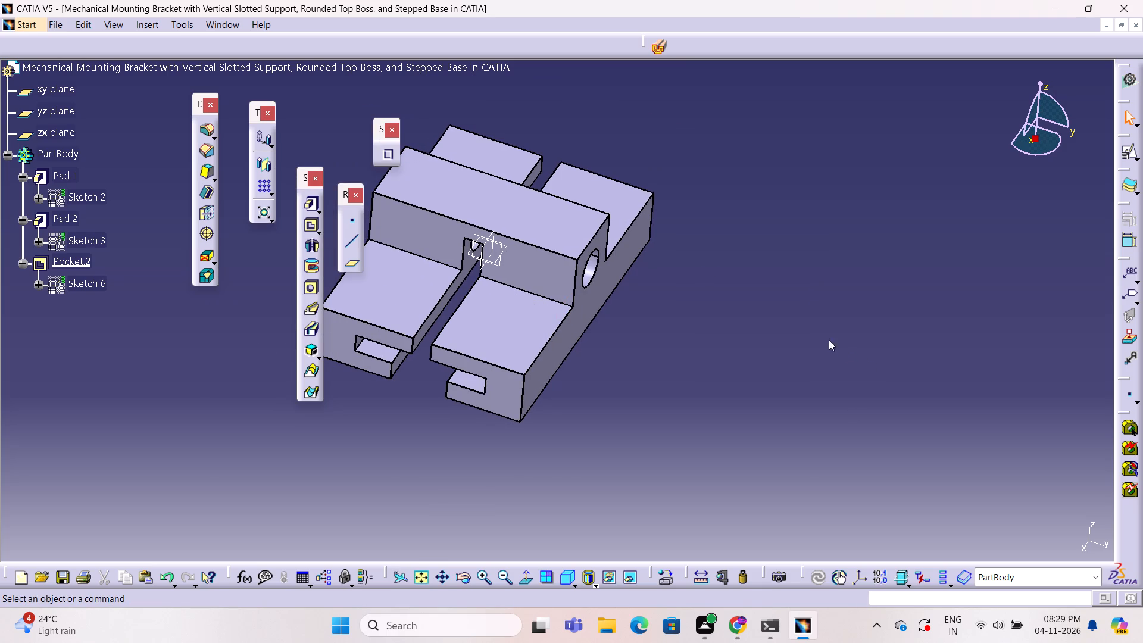
{"action": "double_click", "coordinate": [501, 325]}
{"action": "left_click", "coordinate": [742, 317]}
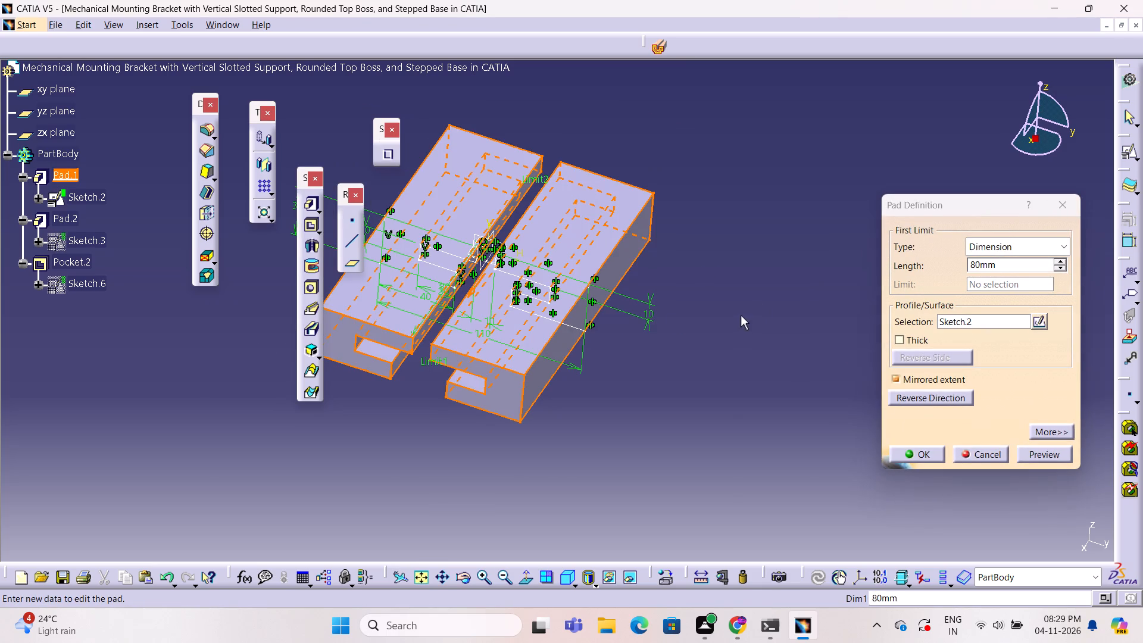
{"action": "left_click", "coordinate": [1042, 457]}
{"action": "left_click", "coordinate": [709, 368]}
{"action": "left_click", "coordinate": [930, 451]}
{"action": "left_click", "coordinate": [855, 421]}
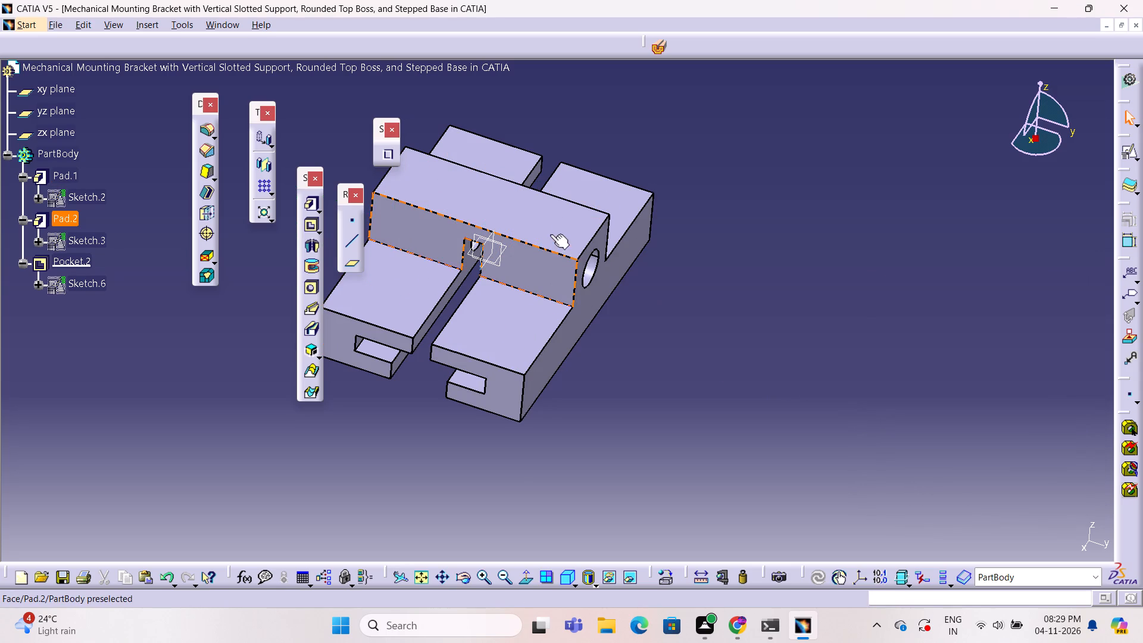
Open the definition of the cross block pad, Pad.2, preview it and close it without changes.
{"action": "double_click", "coordinate": [550, 233]}
{"action": "triple_click", "coordinate": [550, 233]}
{"action": "double_click", "coordinate": [550, 232]}
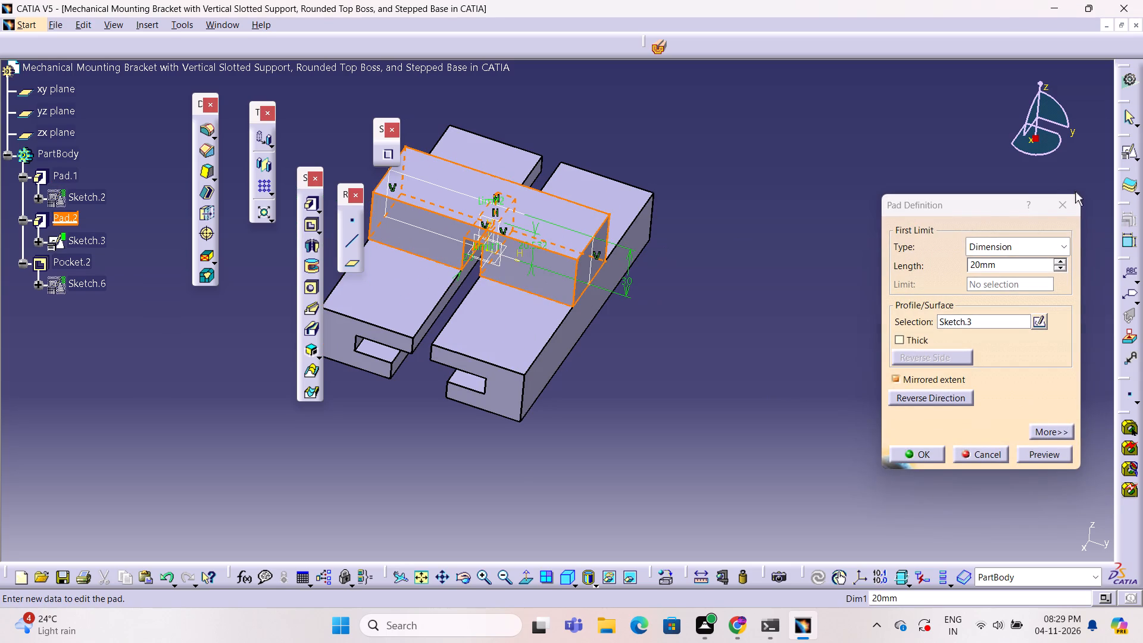
{"action": "left_click", "coordinate": [1053, 453]}
{"action": "left_click", "coordinate": [748, 326]}
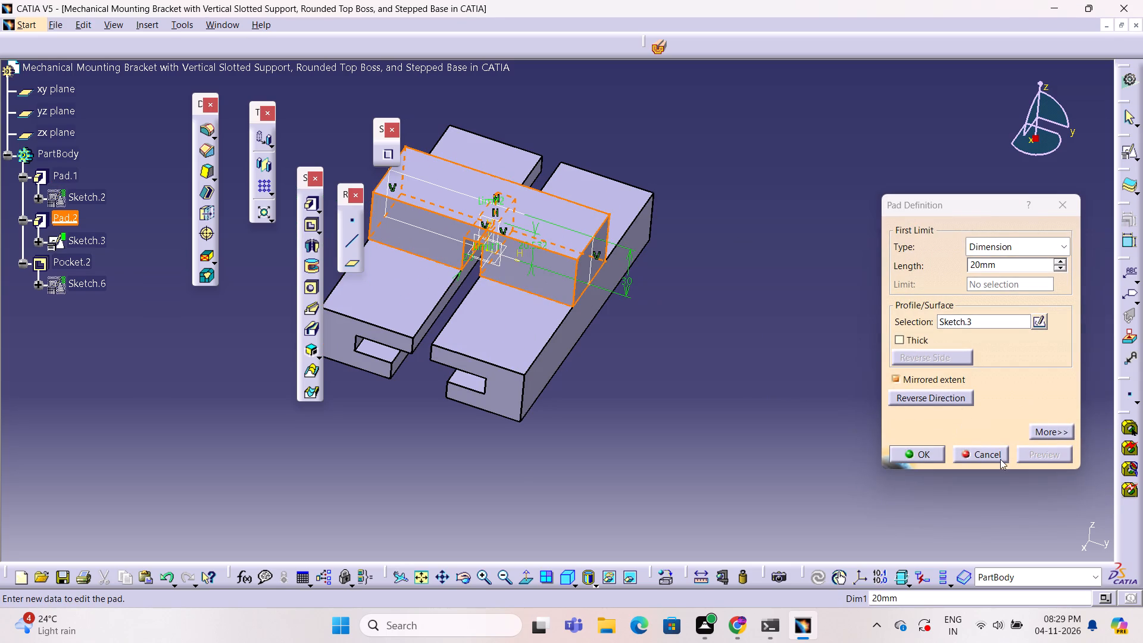
{"action": "left_click", "coordinate": [1000, 455]}
{"action": "left_click", "coordinate": [710, 333]}
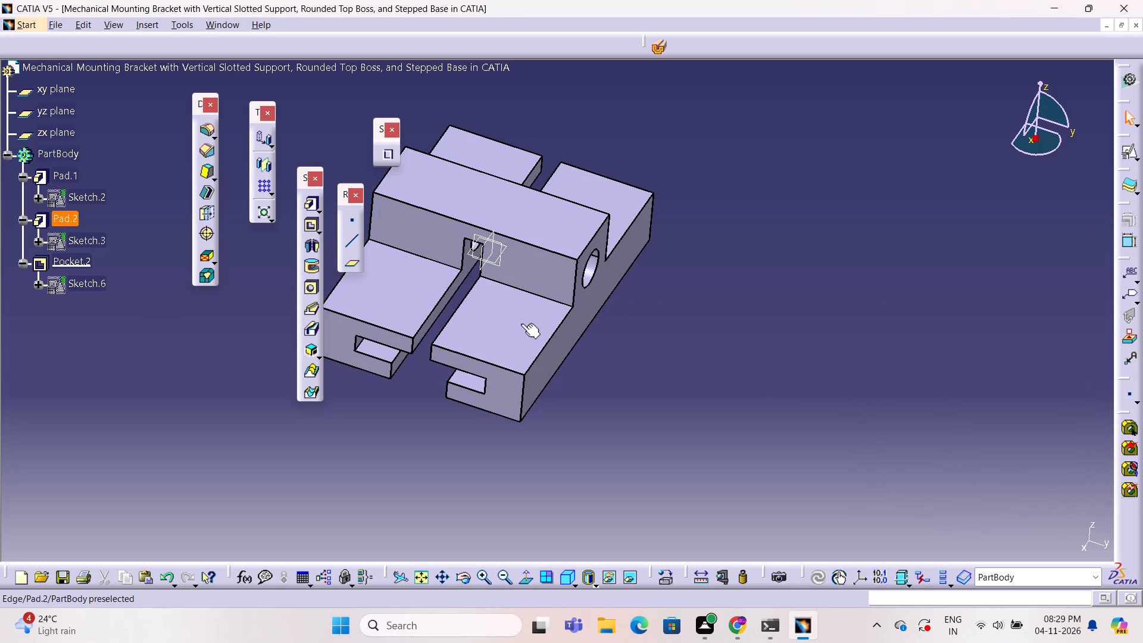
Delete the cross block pad, Pad.2, while keeping its sketch and leaving its children out of the deletion.
{"action": "left_click", "coordinate": [516, 316]}
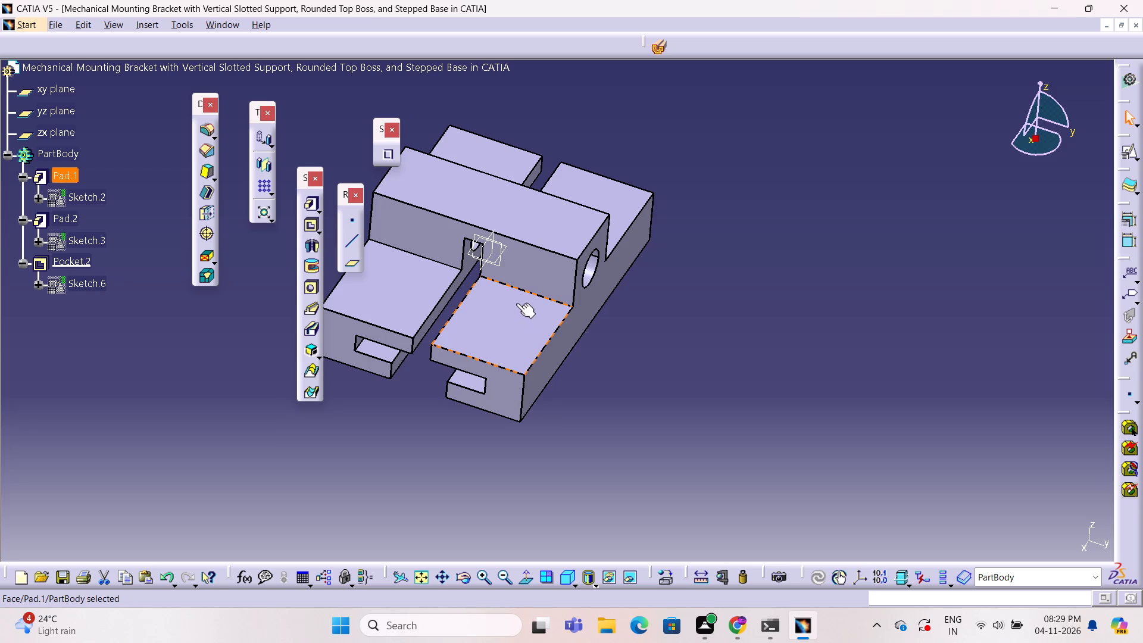
{"action": "left_click", "coordinate": [541, 254]}
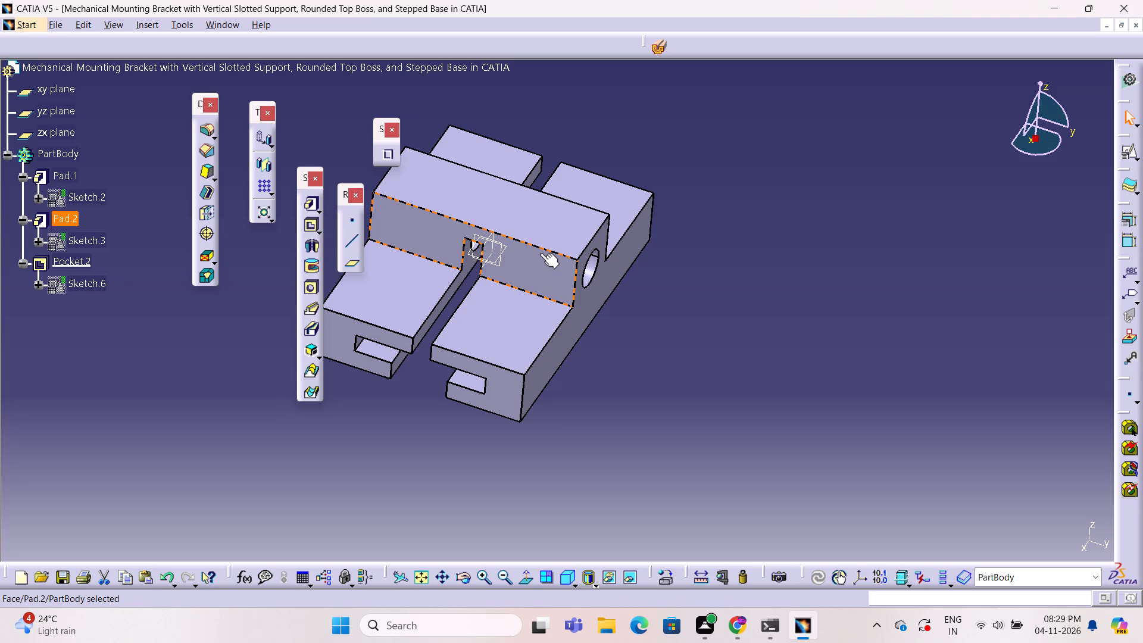
{"action": "key", "text": "Delete"}
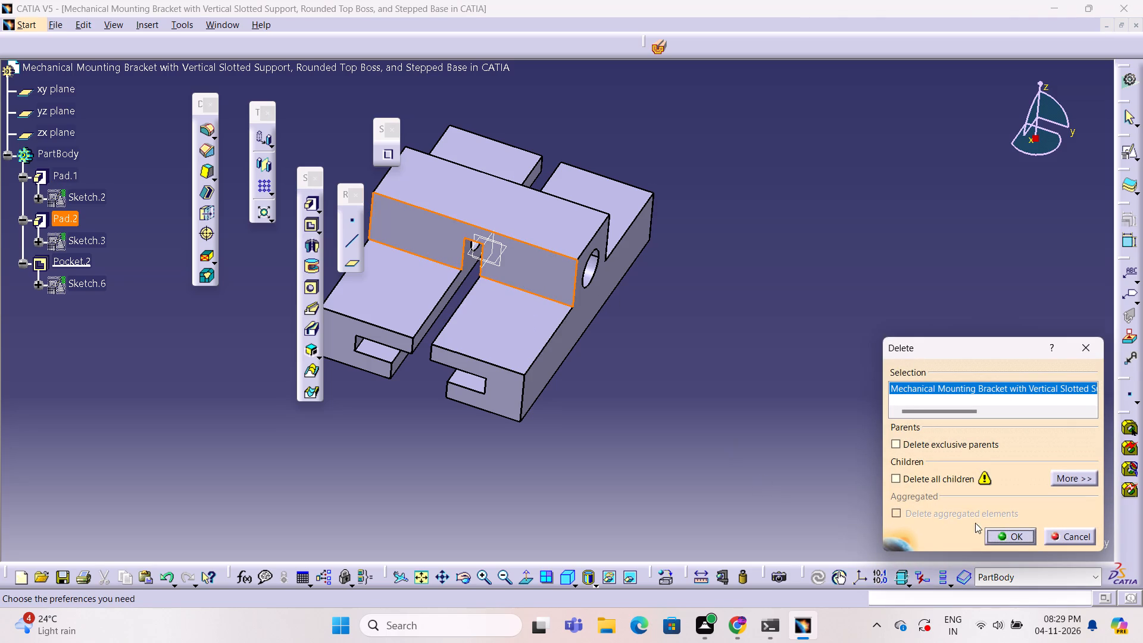
{"action": "left_click", "coordinate": [1001, 533]}
{"action": "left_click", "coordinate": [776, 348]}
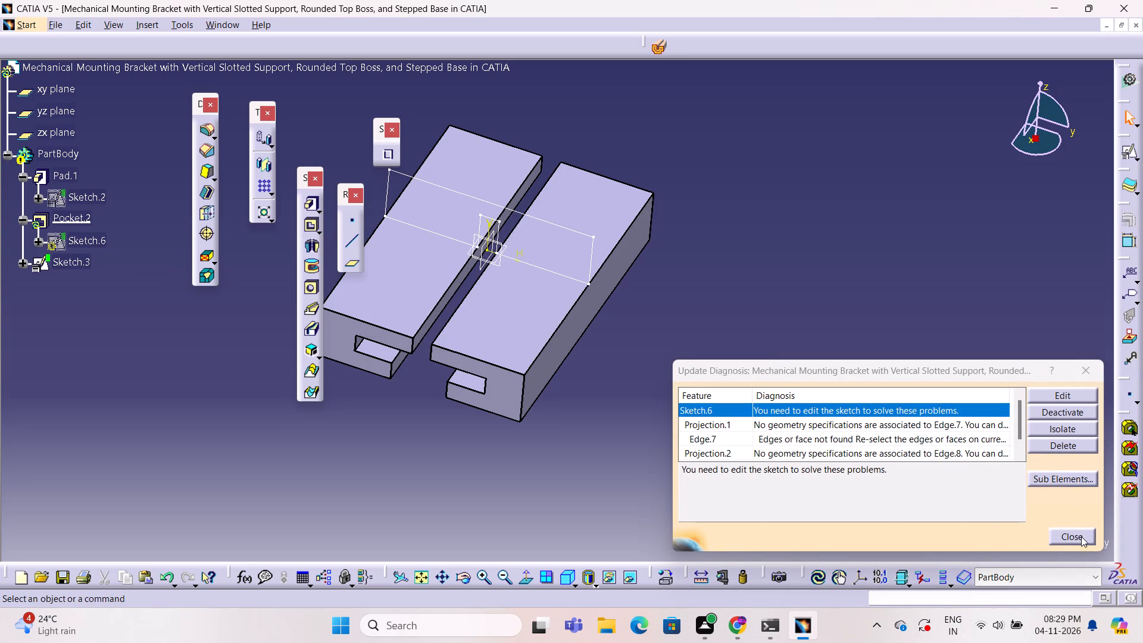
Delete the broken Sketch.6 listed in the update diagnosis.
{"action": "left_click", "coordinate": [1066, 445]}
{"action": "left_click", "coordinate": [1021, 536]}
{"action": "left_click", "coordinate": [915, 463]}
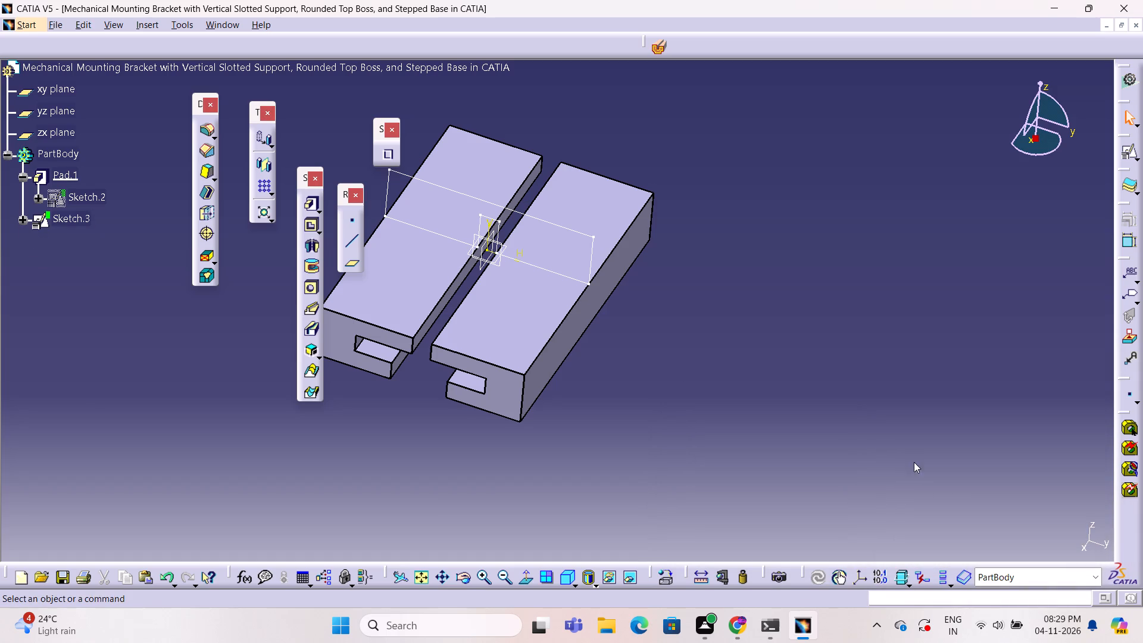
Open Sketch.3, the former cross block profile, to examine its geometry and dimensions, leaving it unedited.
{"action": "middle_click_drag", "start_coordinate": [591, 320], "coordinate": [678, 266]}
{"action": "right_click_drag", "start_coordinate": [591, 320], "coordinate": [679, 266]}
{"action": "right_click", "coordinate": [679, 266]}
{"action": "middle_click_drag", "start_coordinate": [620, 274], "coordinate": [832, 298]}
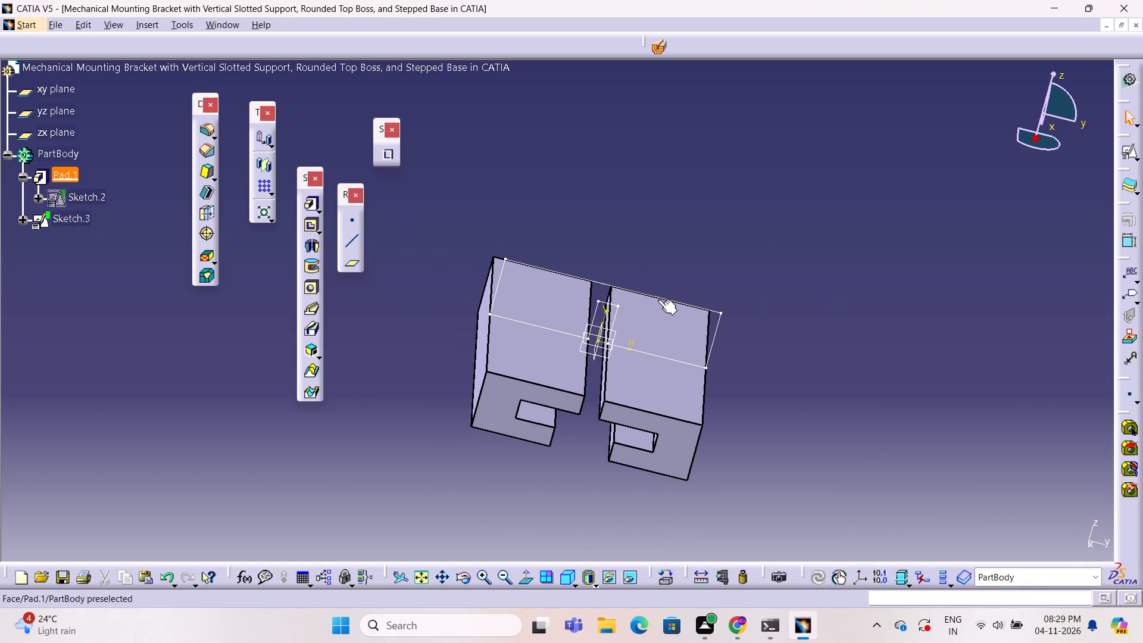
{"action": "double_click", "coordinate": [658, 295]}
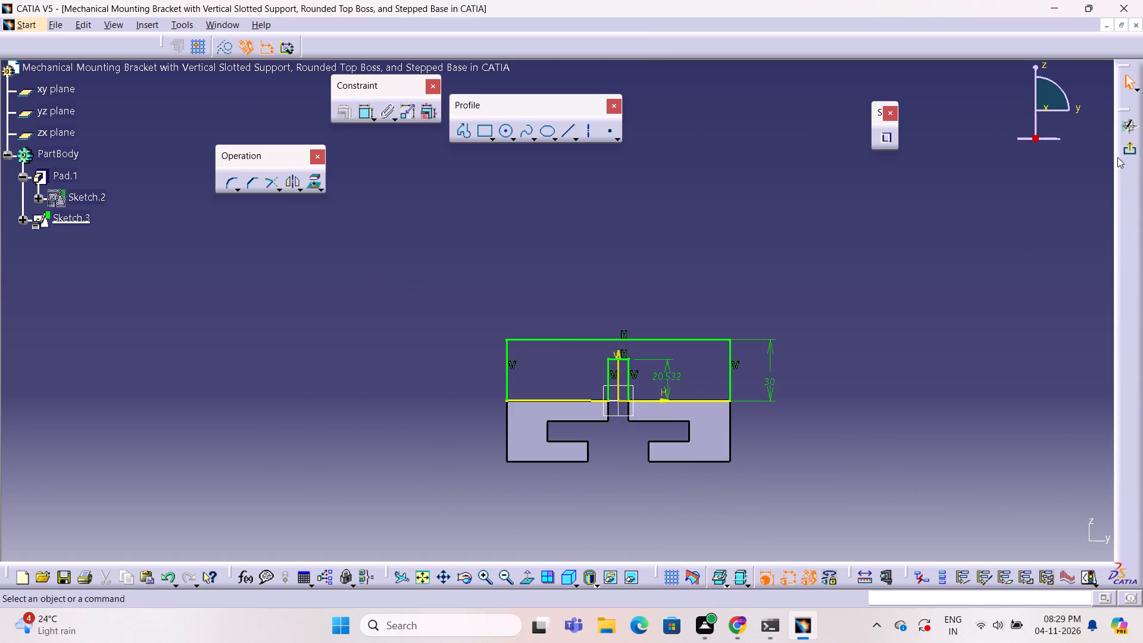
{"action": "left_click", "coordinate": [1135, 151]}
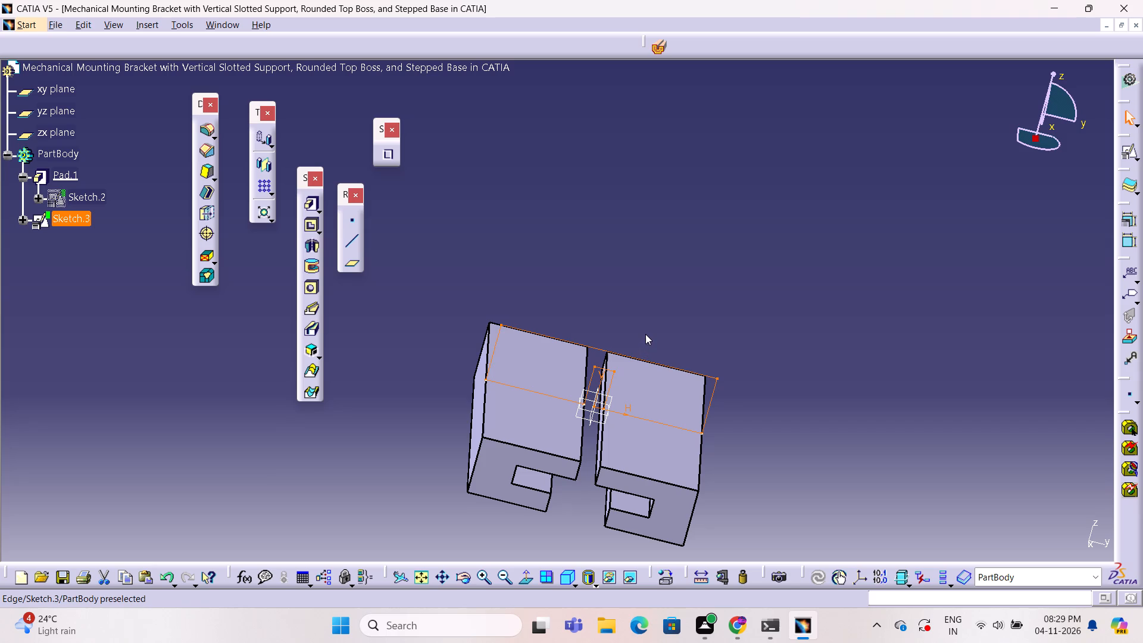
{"action": "left_click", "coordinate": [815, 344]}
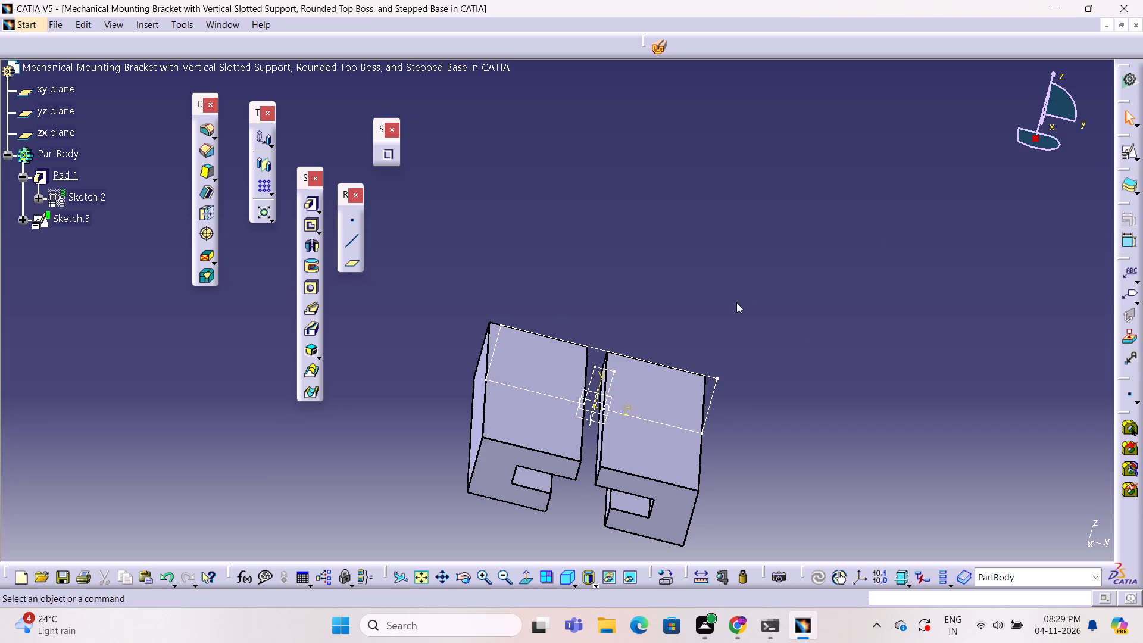
{"action": "double_click", "coordinate": [683, 368]}
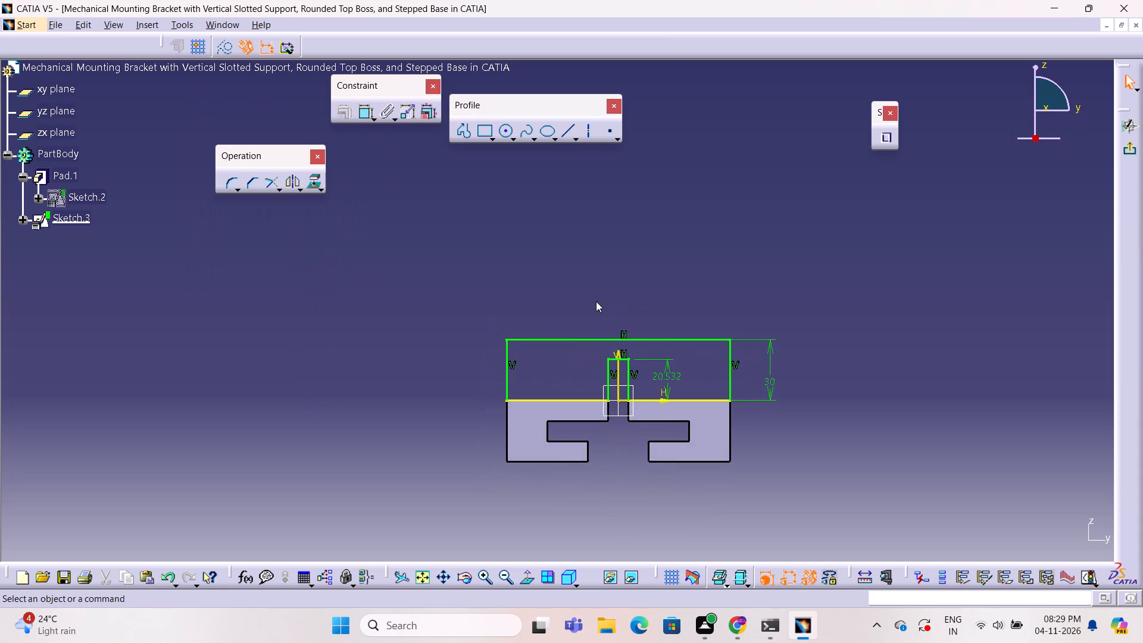
{"action": "left_click", "coordinate": [1127, 145]}
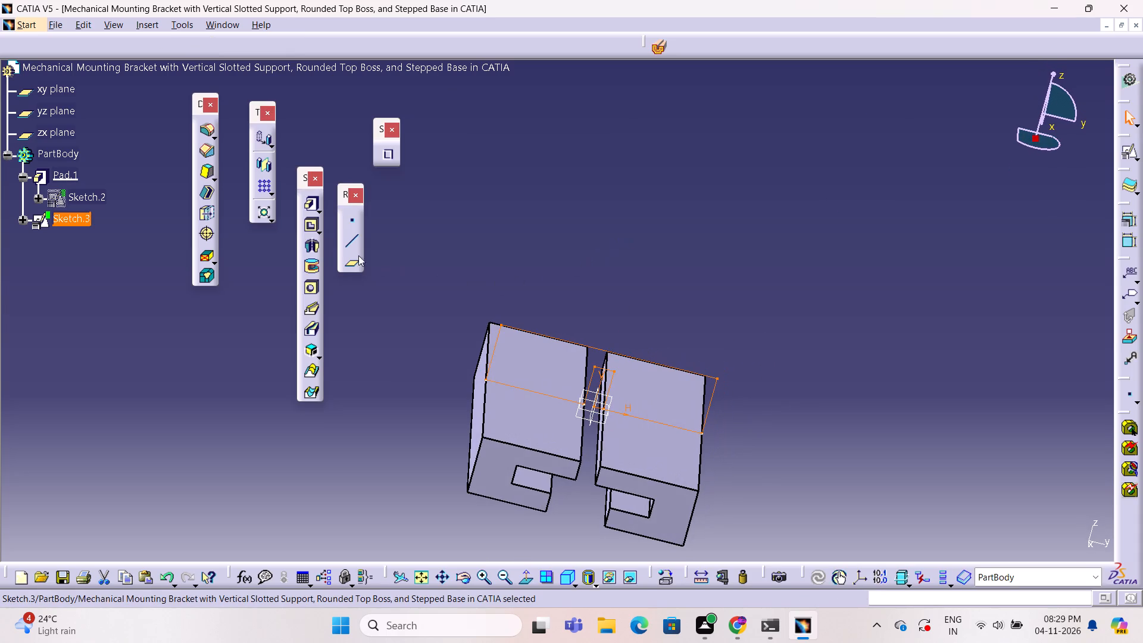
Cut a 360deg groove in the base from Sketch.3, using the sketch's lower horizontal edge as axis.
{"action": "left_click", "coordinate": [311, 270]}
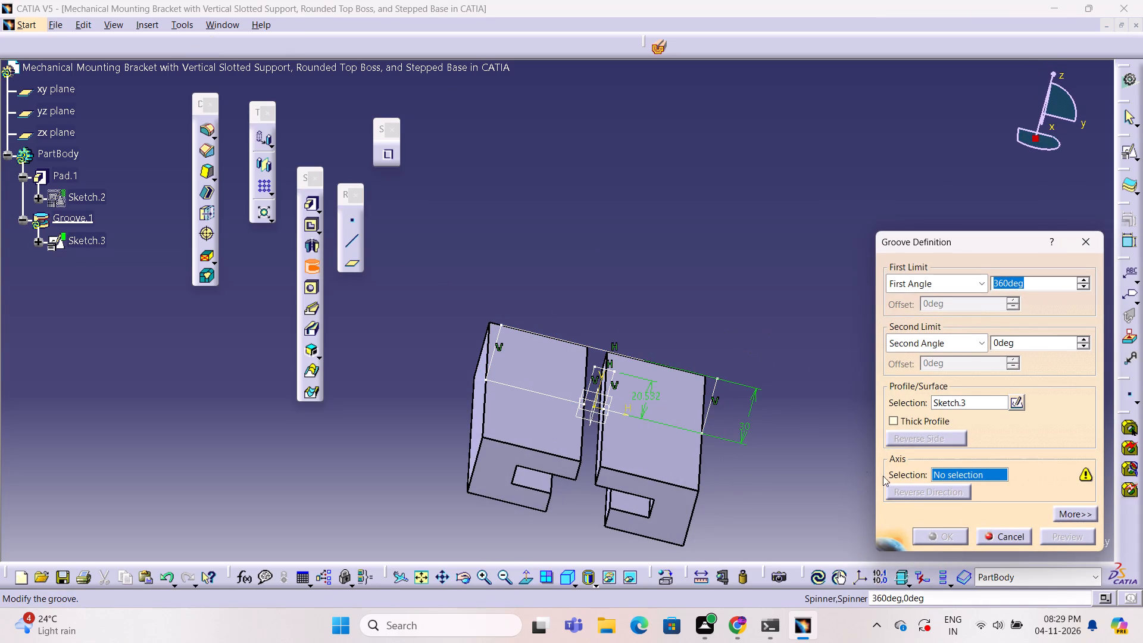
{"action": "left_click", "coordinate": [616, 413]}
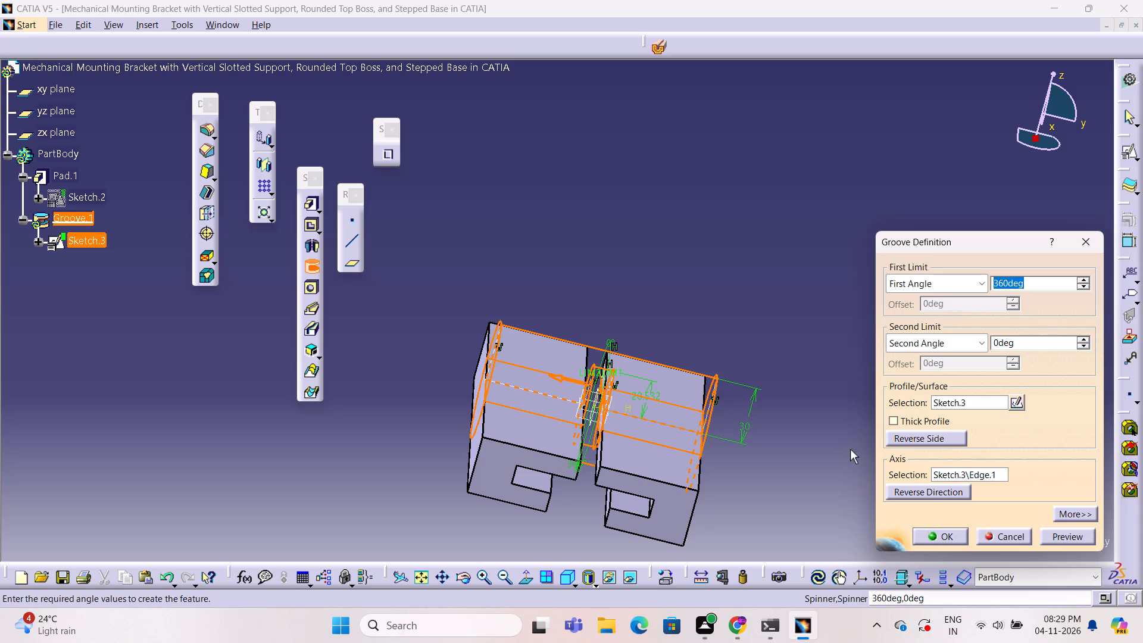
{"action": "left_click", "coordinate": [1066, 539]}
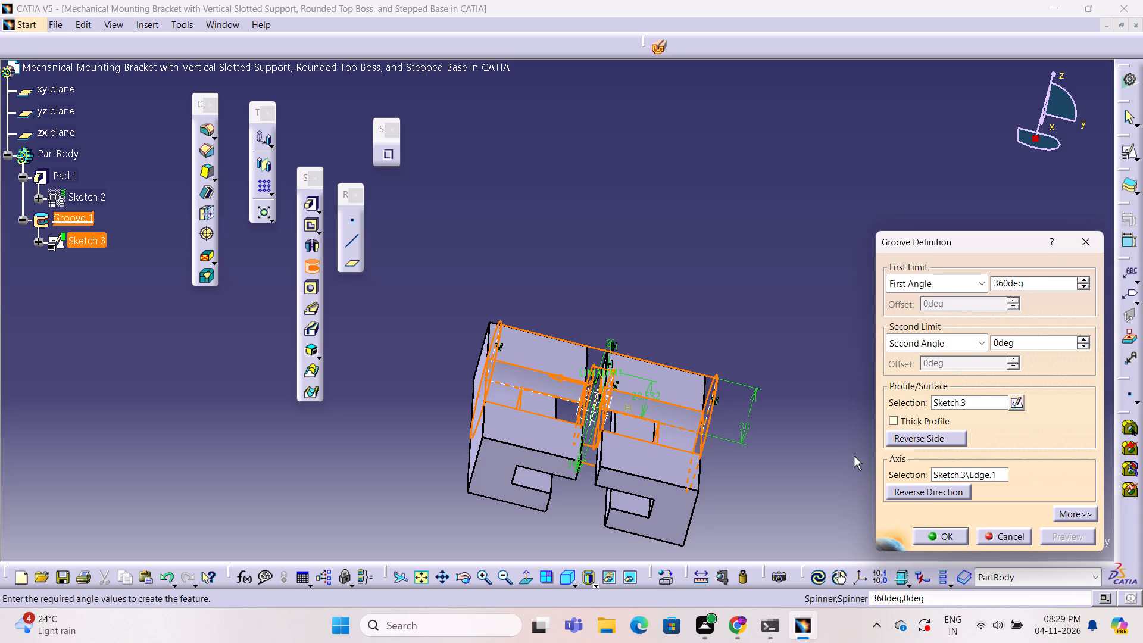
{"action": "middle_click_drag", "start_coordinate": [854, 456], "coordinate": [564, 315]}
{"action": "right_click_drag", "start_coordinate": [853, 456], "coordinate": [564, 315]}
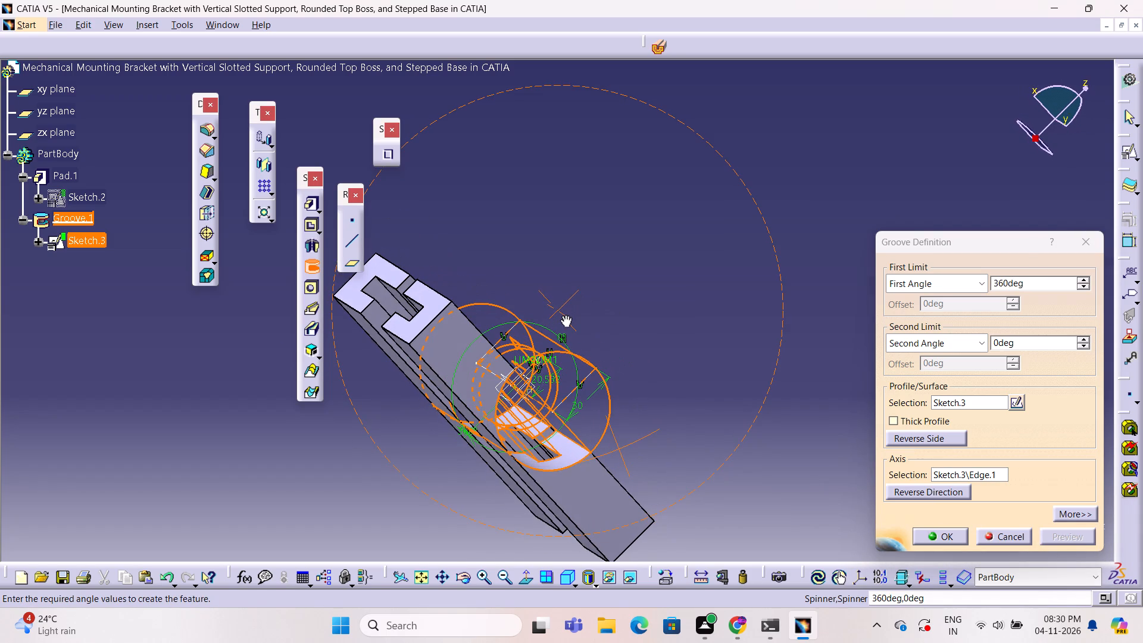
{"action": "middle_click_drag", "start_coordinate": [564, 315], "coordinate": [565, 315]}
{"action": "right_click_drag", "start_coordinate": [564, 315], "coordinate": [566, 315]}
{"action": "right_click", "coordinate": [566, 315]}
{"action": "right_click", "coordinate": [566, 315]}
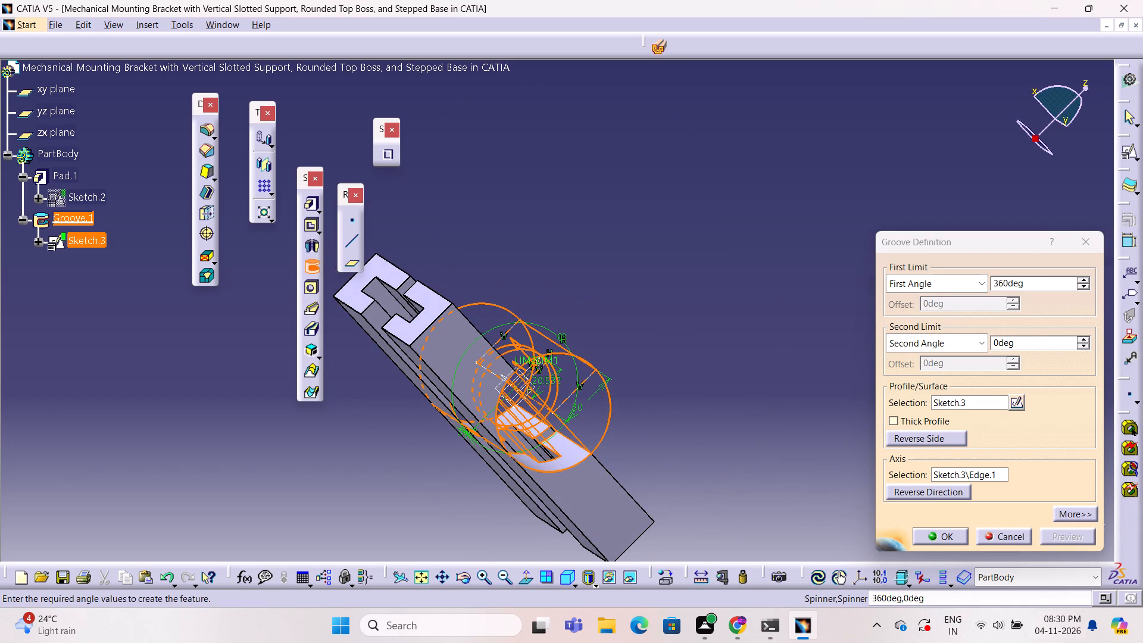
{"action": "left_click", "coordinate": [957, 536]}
Examine the groove cut through the base from several angles.
{"action": "left_click", "coordinate": [792, 447]}
{"action": "middle_click_drag", "start_coordinate": [792, 445], "coordinate": [786, 439]}
{"action": "right_click_drag", "start_coordinate": [792, 445], "coordinate": [786, 439]}
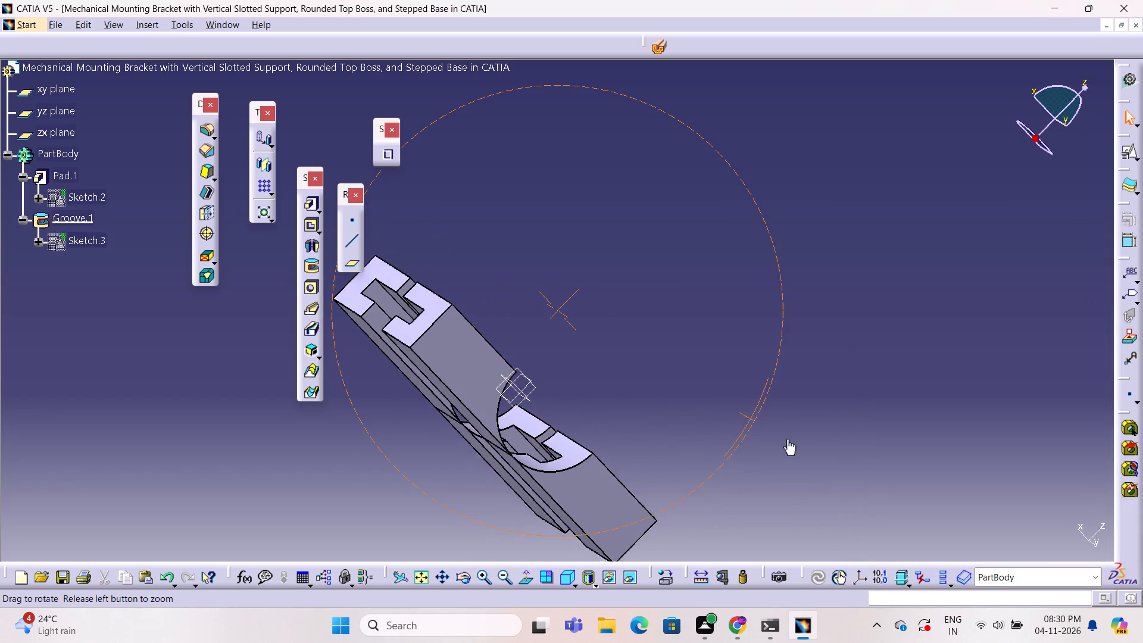
{"action": "middle_click_drag", "start_coordinate": [786, 439], "coordinate": [608, 302]}
{"action": "right_click_drag", "start_coordinate": [786, 439], "coordinate": [608, 302]}
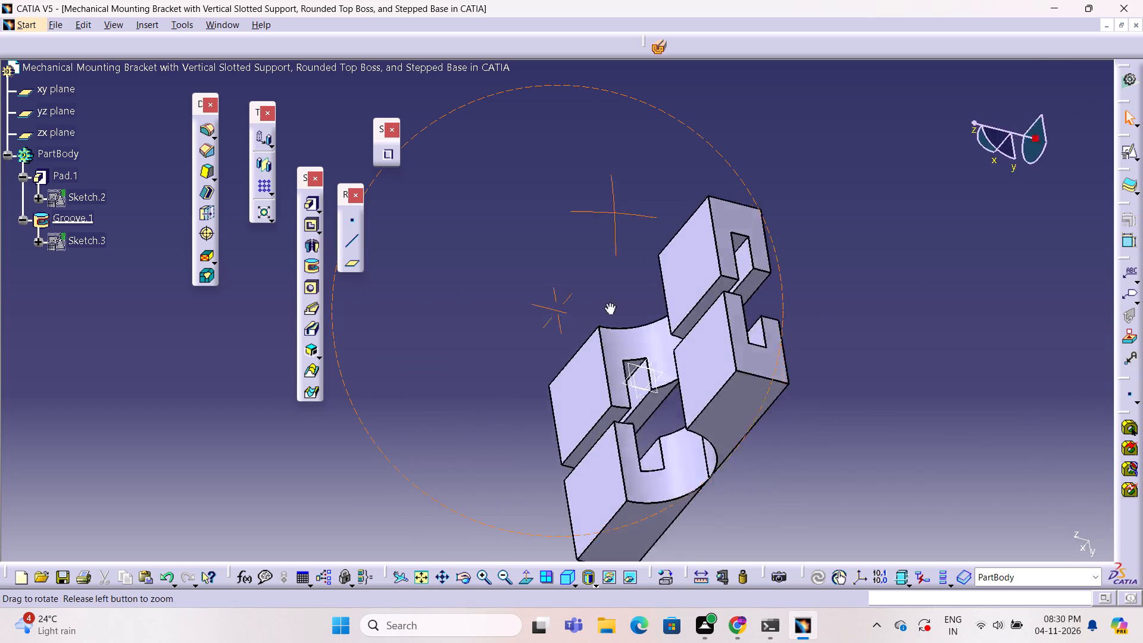
{"action": "middle_click_drag", "start_coordinate": [608, 302], "coordinate": [723, 311]}
{"action": "right_click_drag", "start_coordinate": [608, 302], "coordinate": [723, 311]}
{"action": "scroll", "coordinate": [731, 245], "scroll_direction": "down", "scroll_amount": 1}
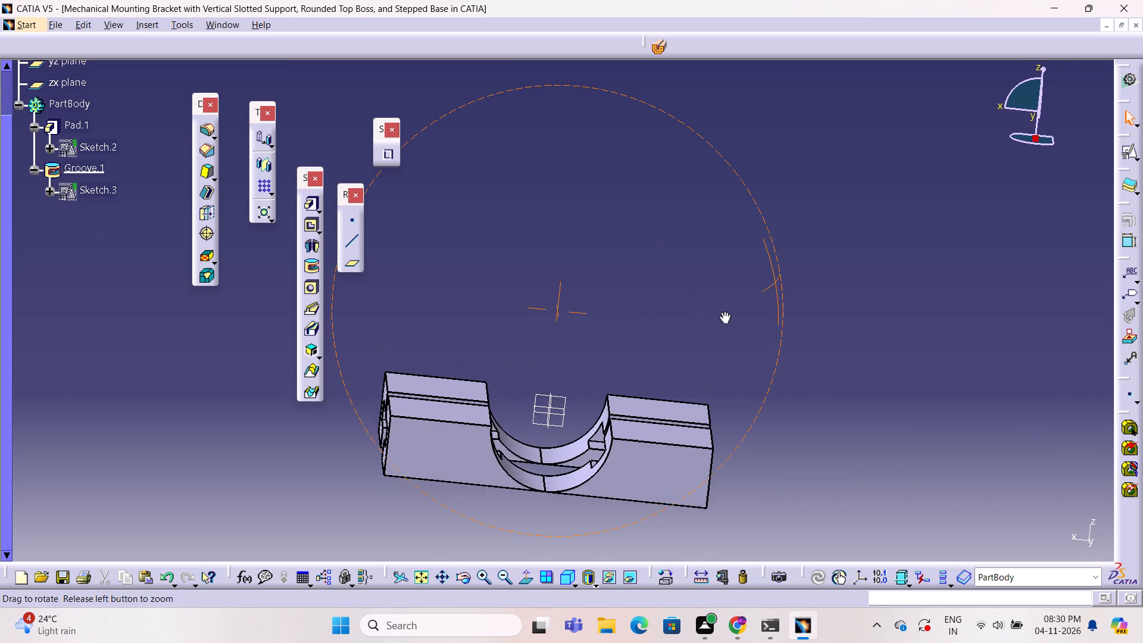
{"action": "middle_click_drag", "start_coordinate": [723, 311], "coordinate": [717, 323]}
{"action": "right_click_drag", "start_coordinate": [723, 311], "coordinate": [717, 323]}
{"action": "right_click", "coordinate": [717, 323]}
{"action": "right_click", "coordinate": [718, 316]}
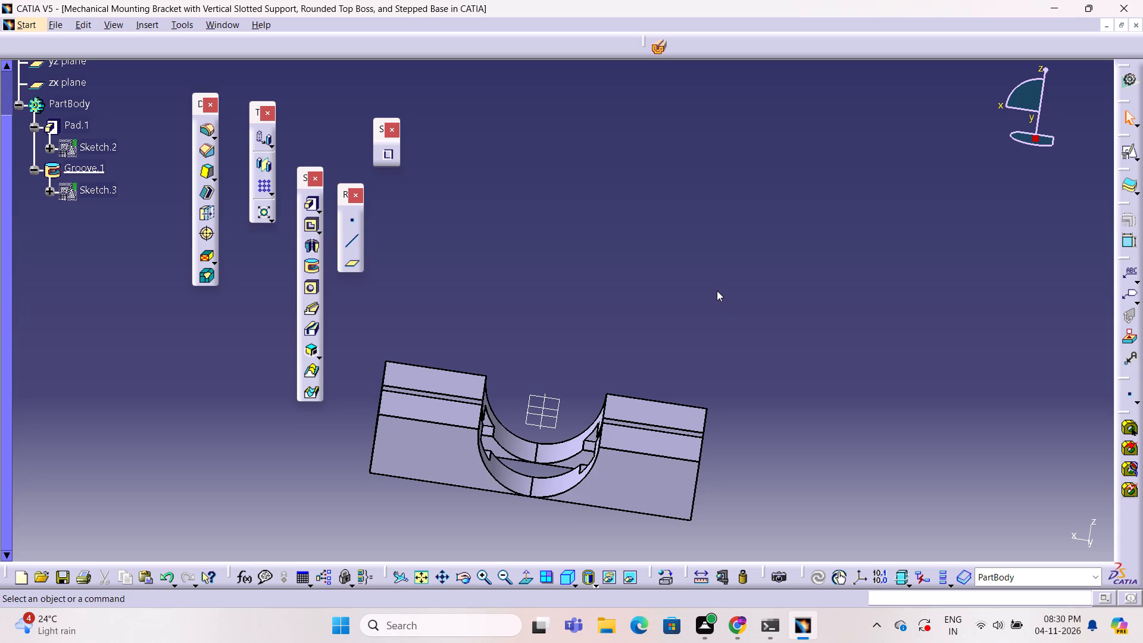
{"action": "left_click", "coordinate": [717, 291]}
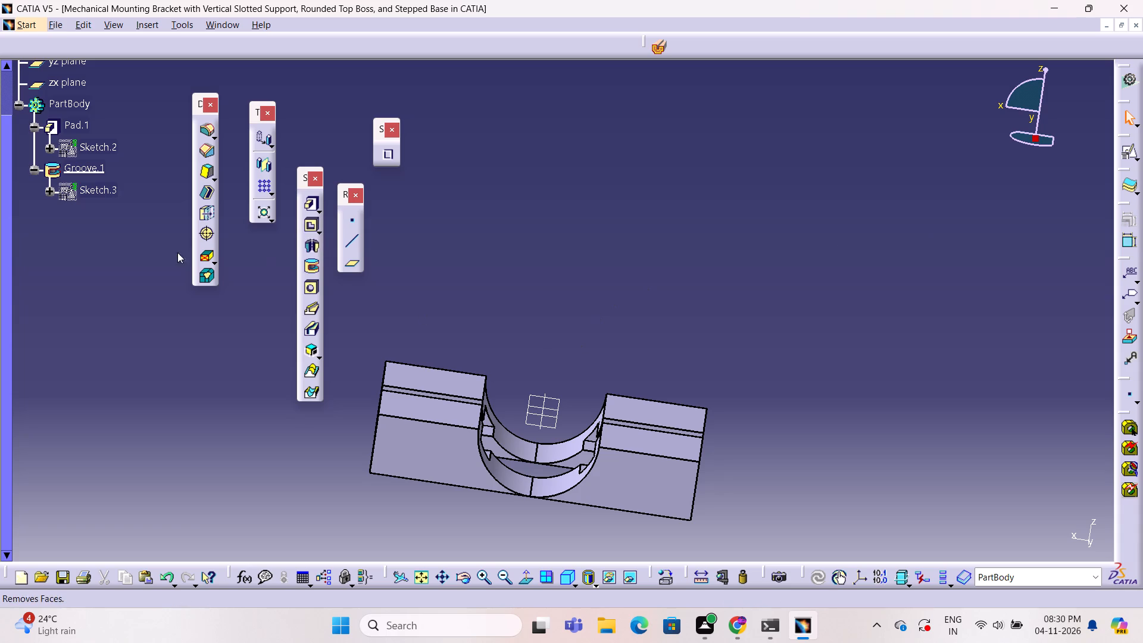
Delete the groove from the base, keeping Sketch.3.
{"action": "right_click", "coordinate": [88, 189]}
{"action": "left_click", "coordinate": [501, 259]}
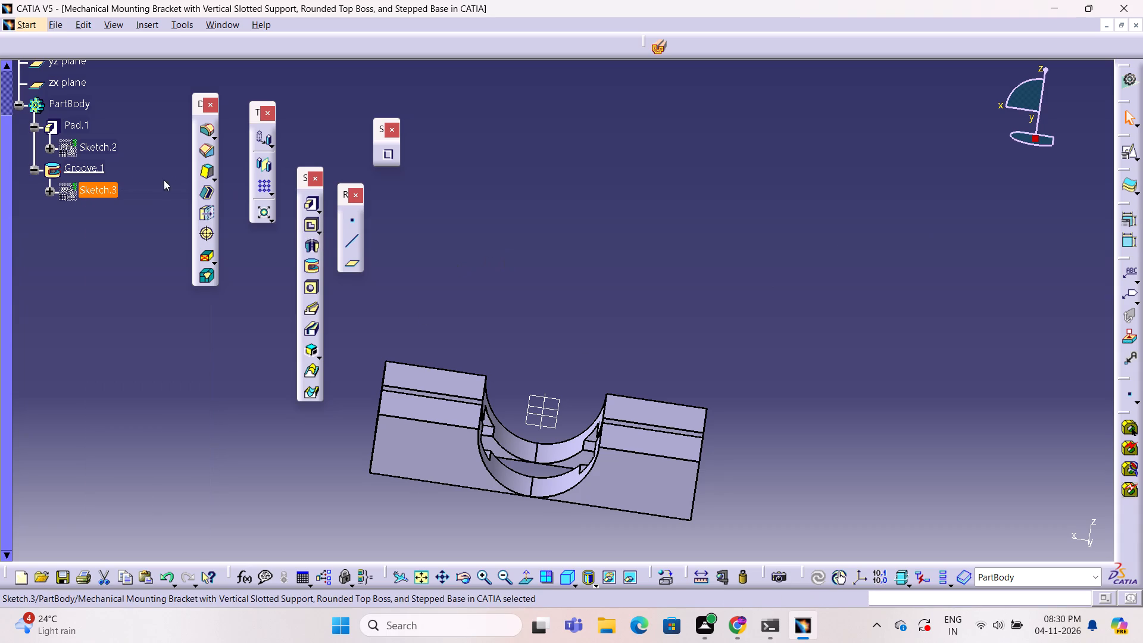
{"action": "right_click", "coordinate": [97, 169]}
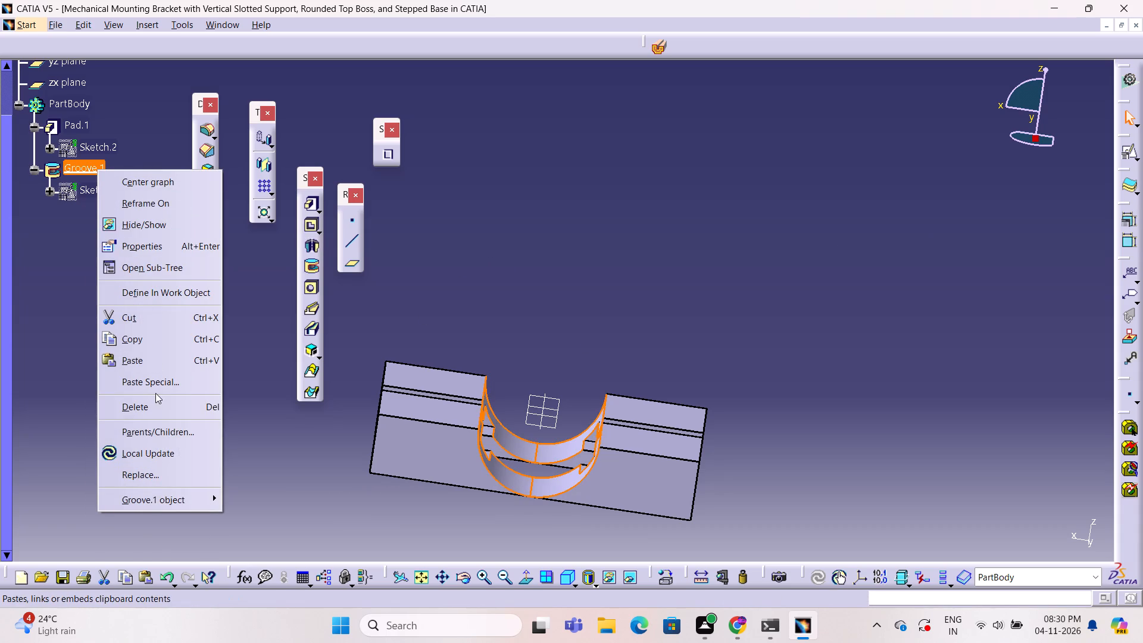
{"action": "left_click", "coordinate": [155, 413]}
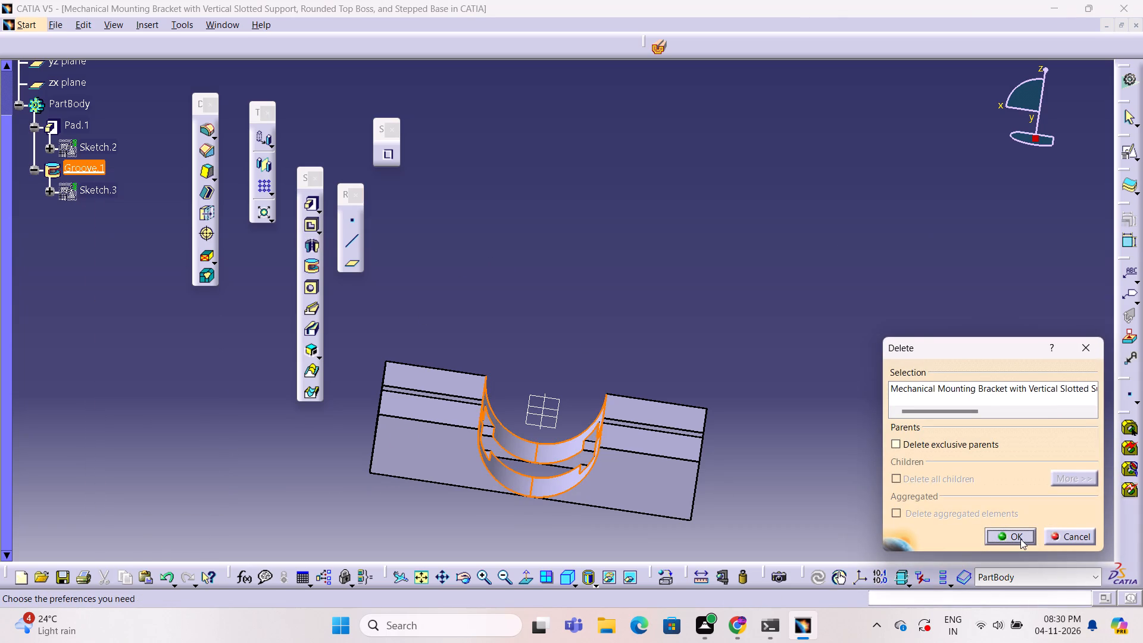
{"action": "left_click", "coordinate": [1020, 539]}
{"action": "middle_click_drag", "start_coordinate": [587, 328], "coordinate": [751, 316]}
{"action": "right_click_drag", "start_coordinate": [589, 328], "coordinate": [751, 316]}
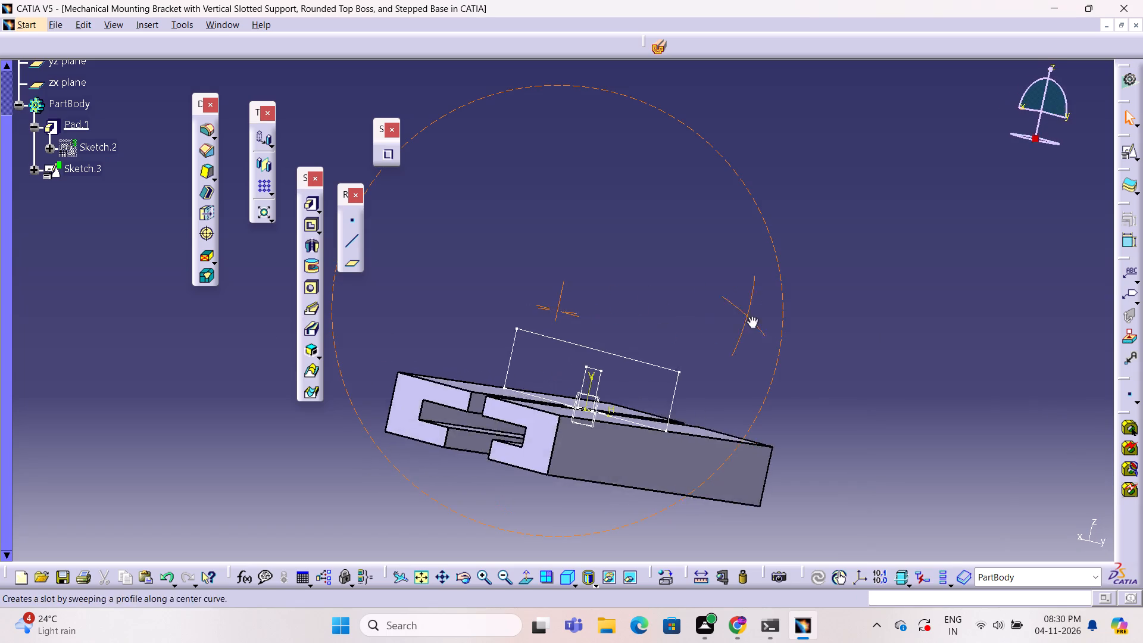
Open Sketch.3 and examine its profile against the slotted base from several angles, leaving it unedited.
{"action": "middle_click_drag", "start_coordinate": [751, 316], "coordinate": [775, 360]}
{"action": "right_click_drag", "start_coordinate": [751, 316], "coordinate": [775, 360]}
{"action": "middle_click", "coordinate": [775, 360]}
{"action": "right_click", "coordinate": [775, 361]}
{"action": "left_click", "coordinate": [654, 385]}
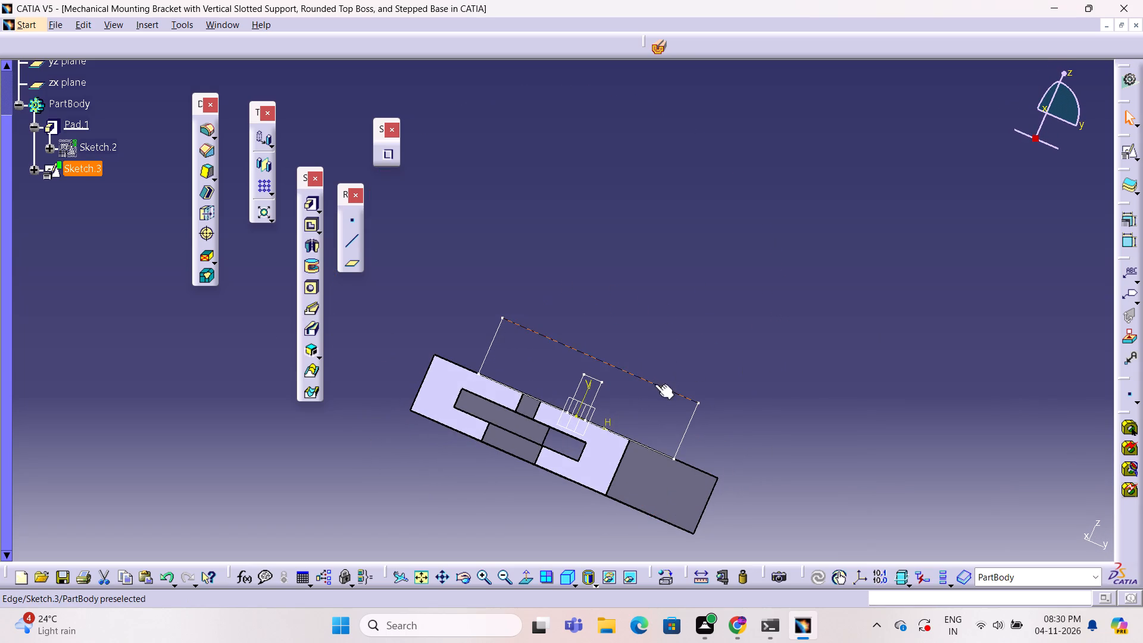
{"action": "left_click", "coordinate": [655, 384]}
{"action": "double_click", "coordinate": [657, 383]}
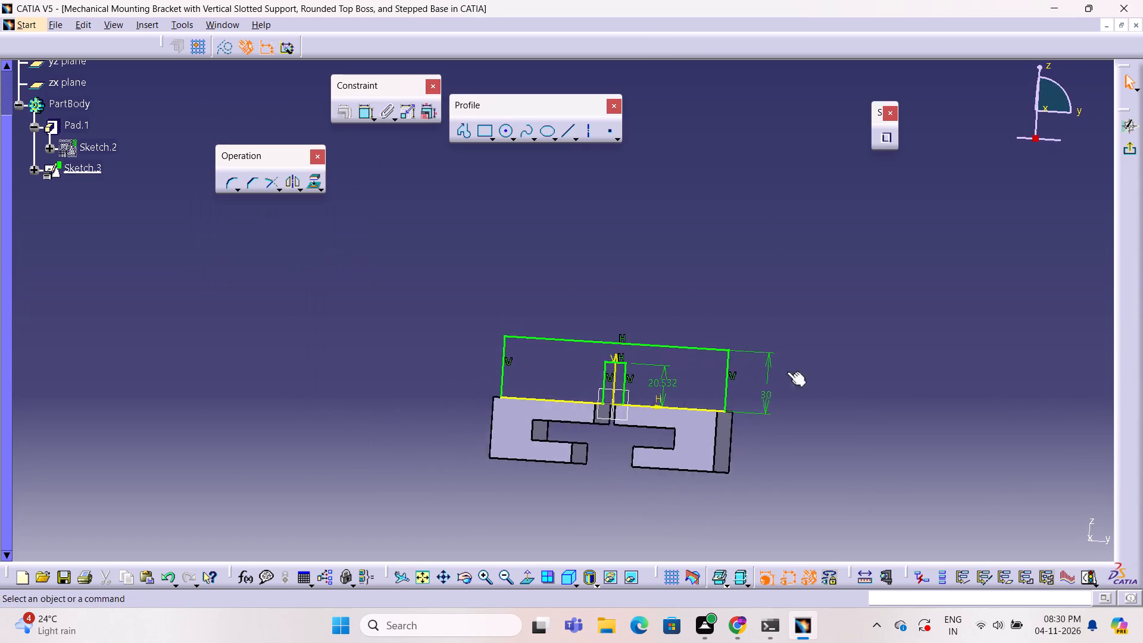
{"action": "left_click", "coordinate": [1130, 152]}
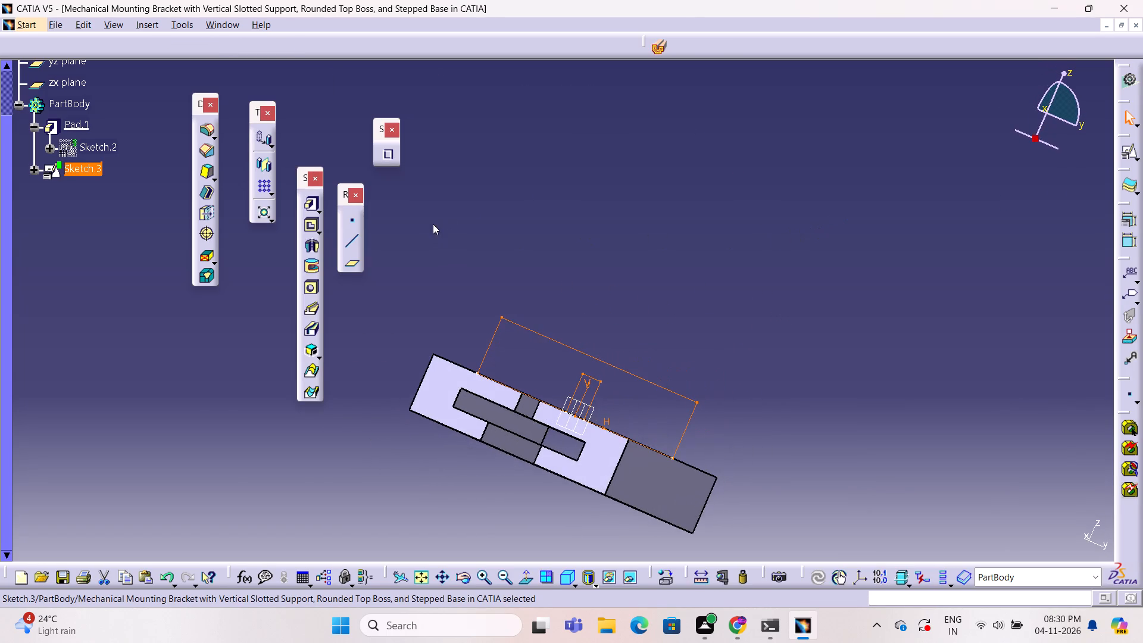
{"action": "middle_click", "coordinate": [633, 163]}
{"action": "left_click", "coordinate": [635, 166]}
{"action": "middle_click", "coordinate": [635, 168]}
{"action": "left_click_drag", "start_coordinate": [636, 174], "coordinate": [639, 183]}
{"action": "middle_click_drag", "start_coordinate": [639, 183], "coordinate": [639, 191]}
{"action": "left_click", "coordinate": [639, 191]}
{"action": "middle_click", "coordinate": [639, 191]}
{"action": "left_click", "coordinate": [639, 191]}
{"action": "middle_click_drag", "start_coordinate": [639, 191], "coordinate": [678, 123]}
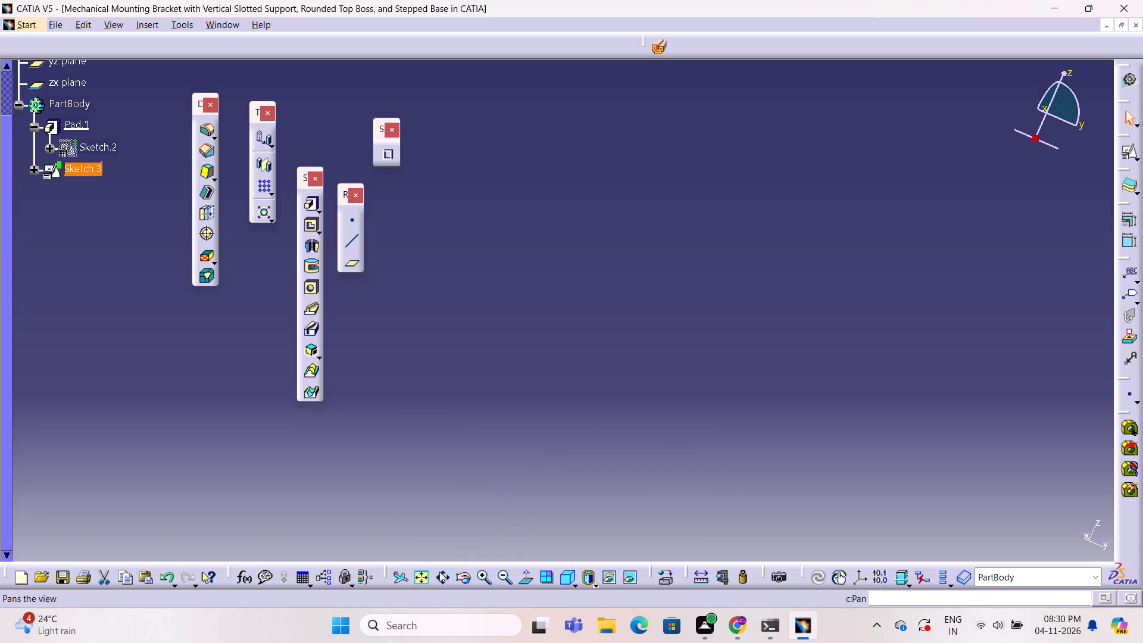
{"action": "left_click", "coordinate": [424, 577]}
{"action": "left_click", "coordinate": [444, 573]}
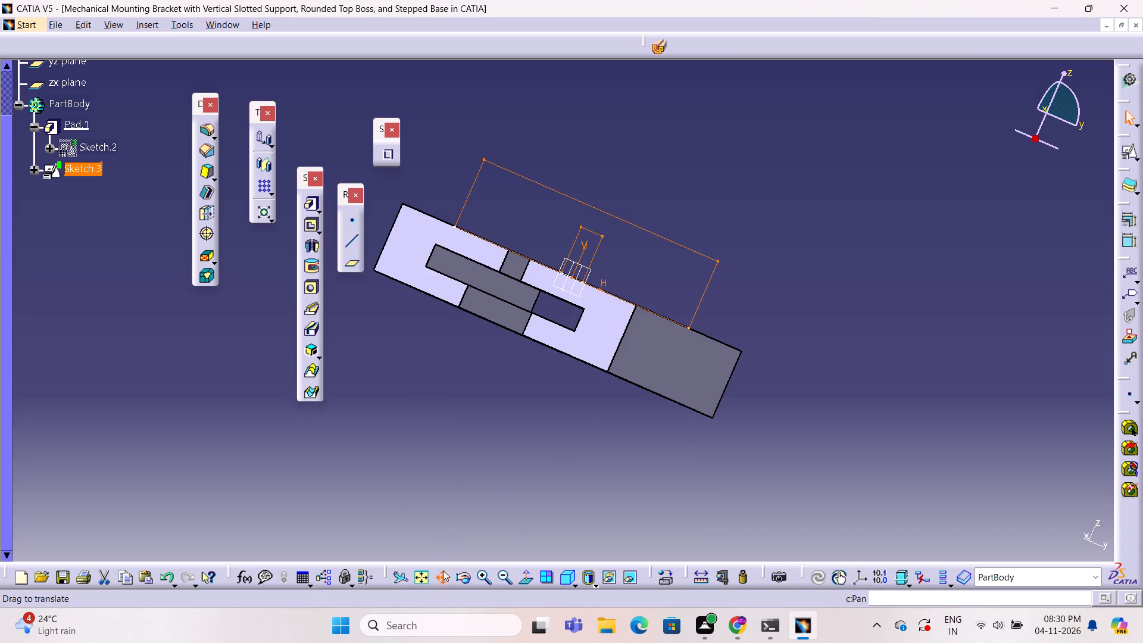
{"action": "left_click", "coordinate": [419, 579]}
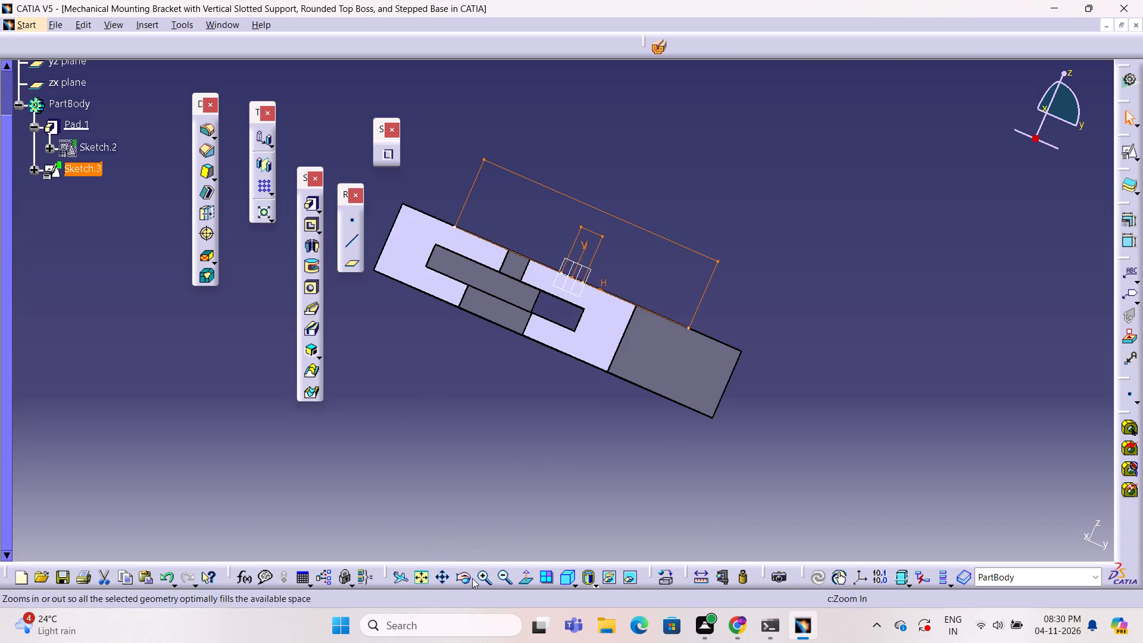
{"action": "left_click", "coordinate": [465, 577]}
{"action": "left_click_drag", "start_coordinate": [551, 402], "coordinate": [661, 427]}
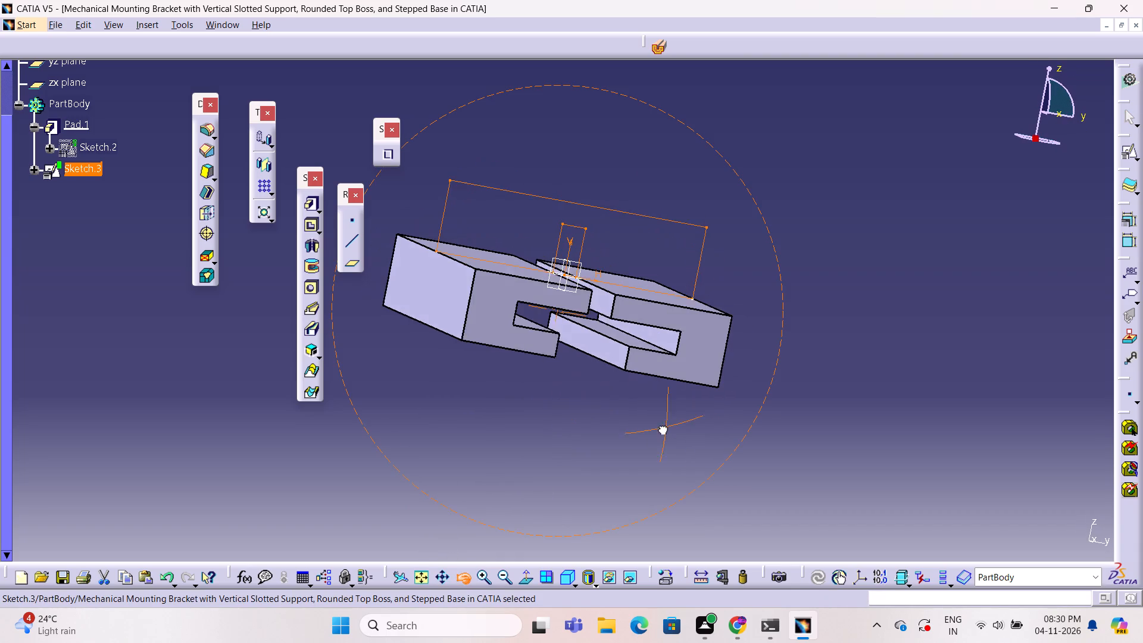
{"action": "left_click_drag", "start_coordinate": [661, 427], "coordinate": [656, 427]}
{"action": "left_click", "coordinate": [935, 415]}
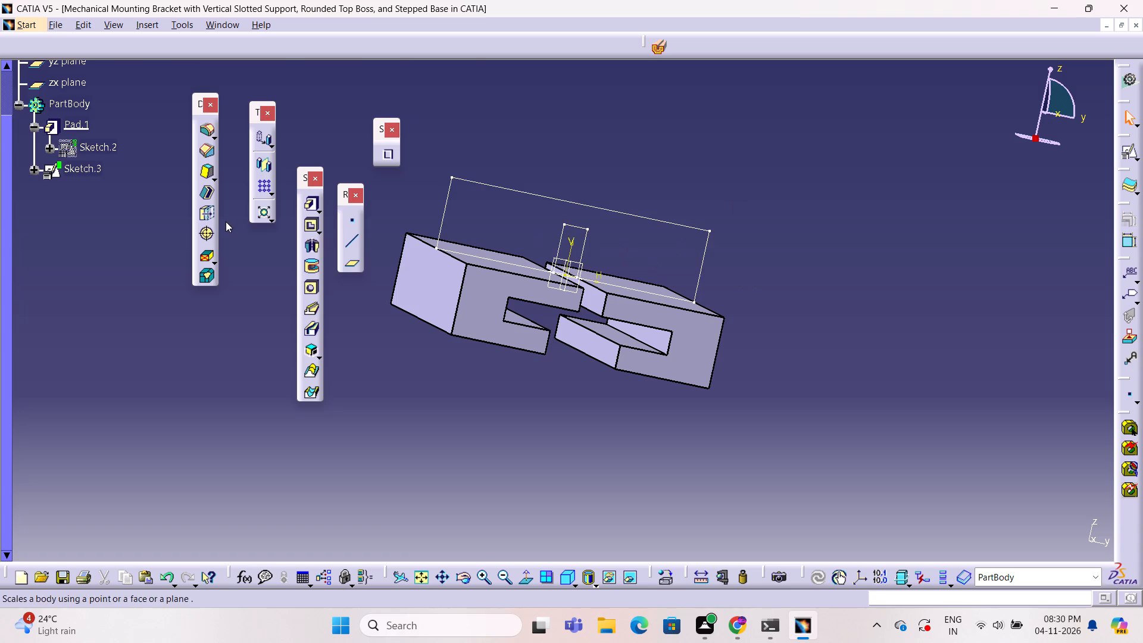
Pad Sketch.3 by 80 mm to rebuild the raised cross block on the slotted base.
{"action": "scroll", "coordinate": [107, 168], "scroll_direction": "up", "scroll_amount": 1}
{"action": "left_click", "coordinate": [82, 216]}
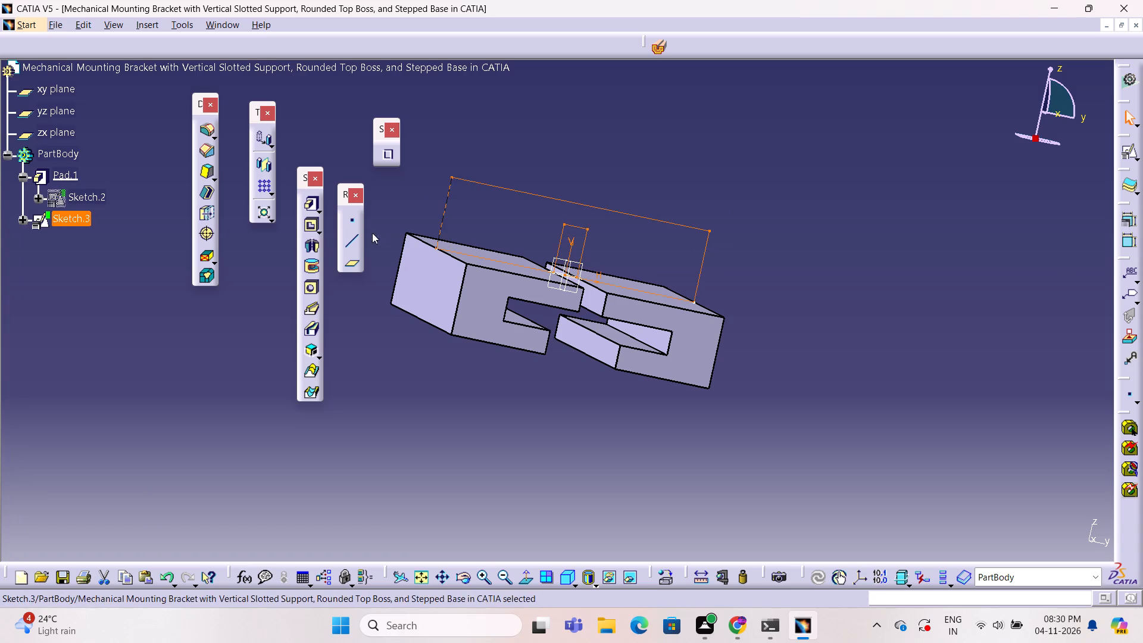
{"action": "left_click", "coordinate": [309, 199]}
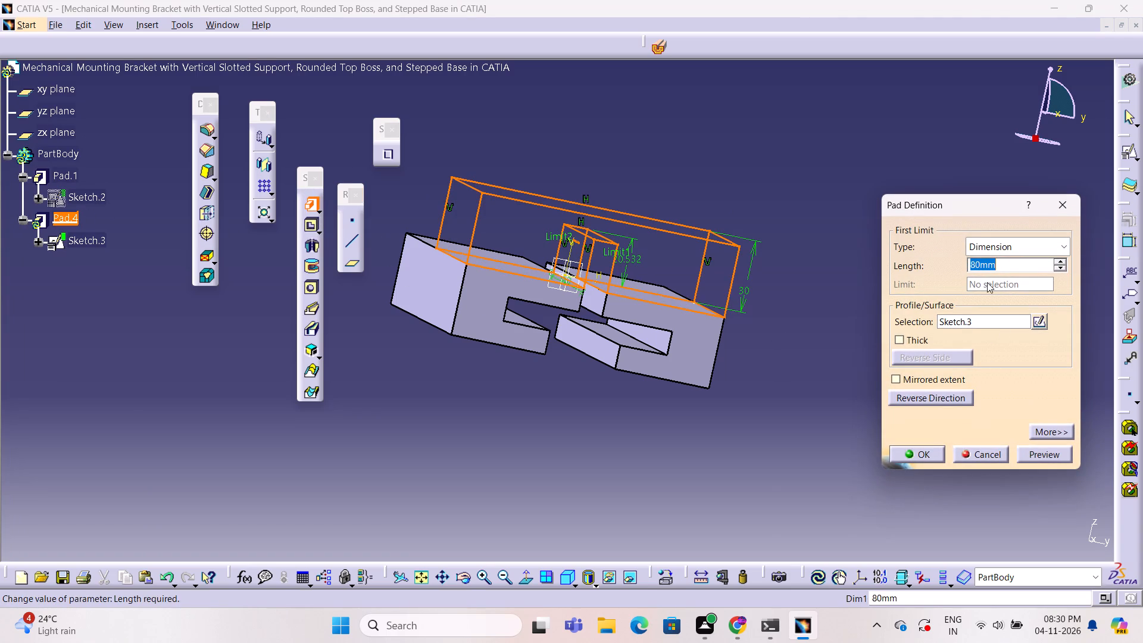
{"action": "left_click", "coordinate": [1055, 454]}
{"action": "left_click", "coordinate": [727, 370]}
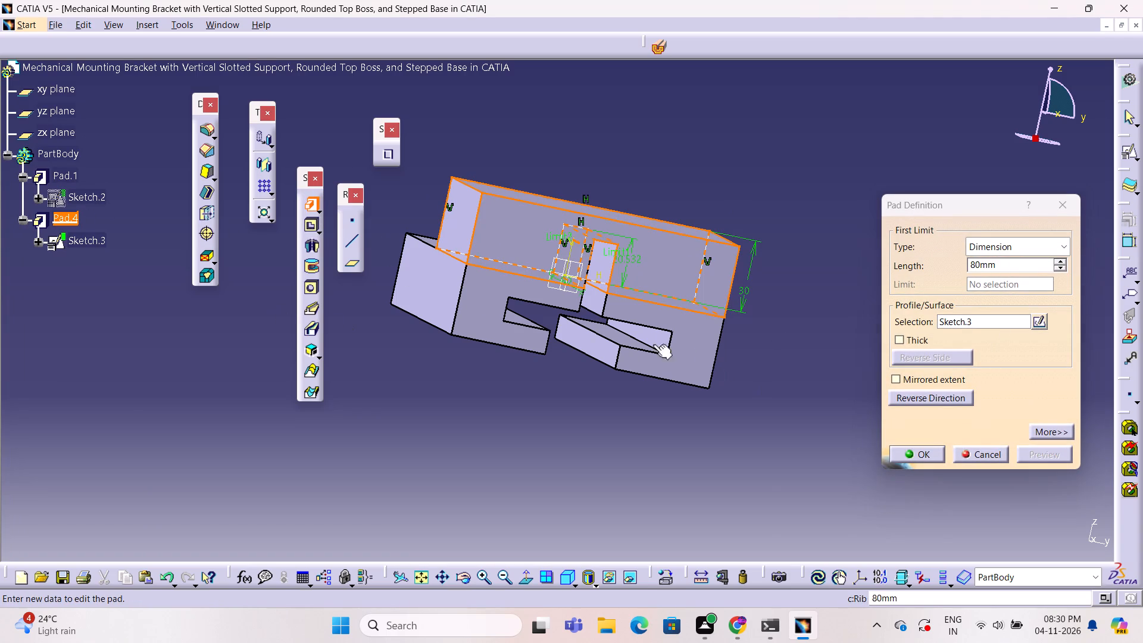
{"action": "left_click", "coordinate": [901, 445]}
Examine the rebuilt cross block and the slotted base from several angles.
{"action": "left_click", "coordinate": [801, 417]}
{"action": "middle_click_drag", "start_coordinate": [802, 410], "coordinate": [507, 385]}
{"action": "right_click_drag", "start_coordinate": [802, 410], "coordinate": [507, 385]}
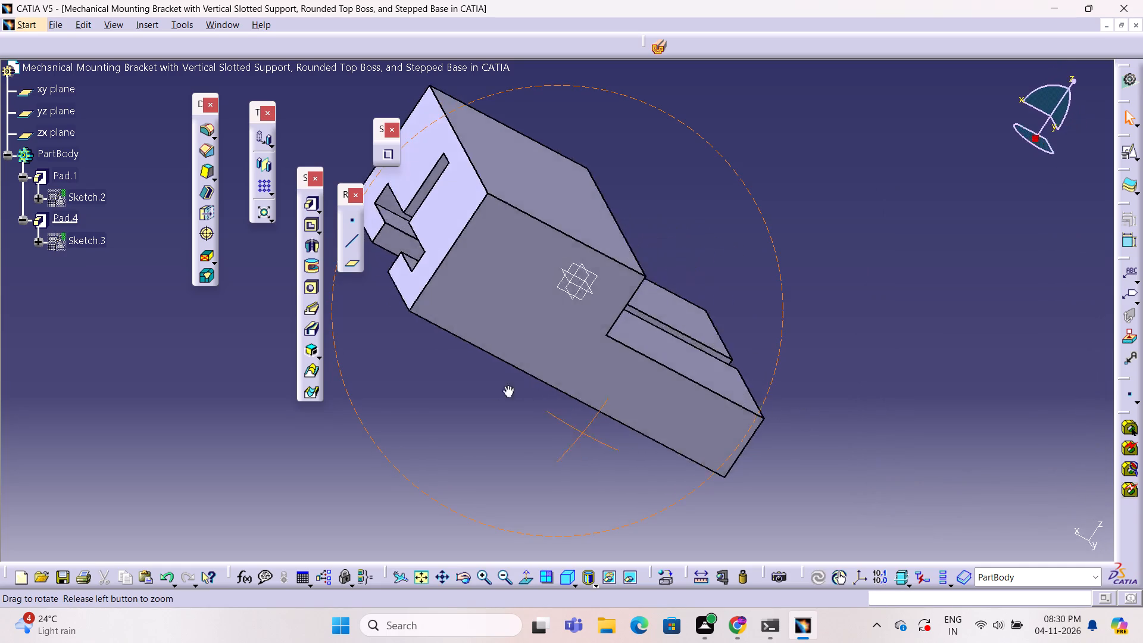
{"action": "middle_click_drag", "start_coordinate": [507, 385], "coordinate": [804, 311]}
{"action": "right_click_drag", "start_coordinate": [507, 385], "coordinate": [804, 311]}
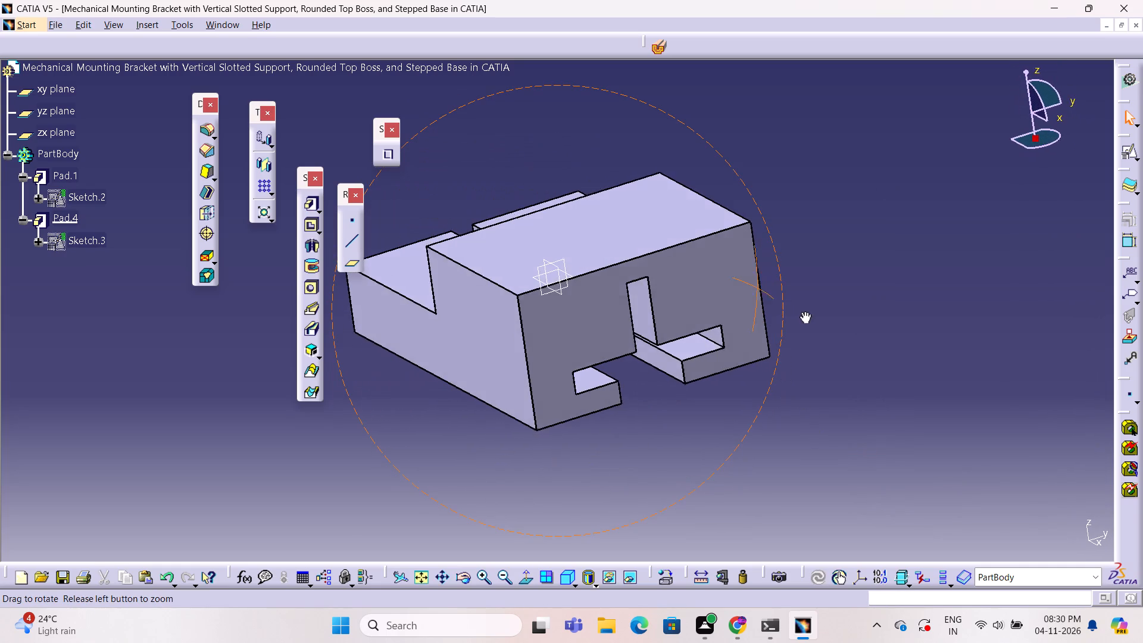
{"action": "middle_click_drag", "start_coordinate": [804, 311], "coordinate": [805, 313]}
{"action": "right_click_drag", "start_coordinate": [804, 311], "coordinate": [806, 313]}
{"action": "right_click", "coordinate": [806, 313]}
{"action": "right_click", "coordinate": [807, 311]}
{"action": "right_click", "coordinate": [808, 310]}
{"action": "left_click", "coordinate": [916, 301]}
Sketch a small rectangle on the slotted end face under the cross block, left of the vertical slot.
{"action": "left_click", "coordinate": [702, 271]}
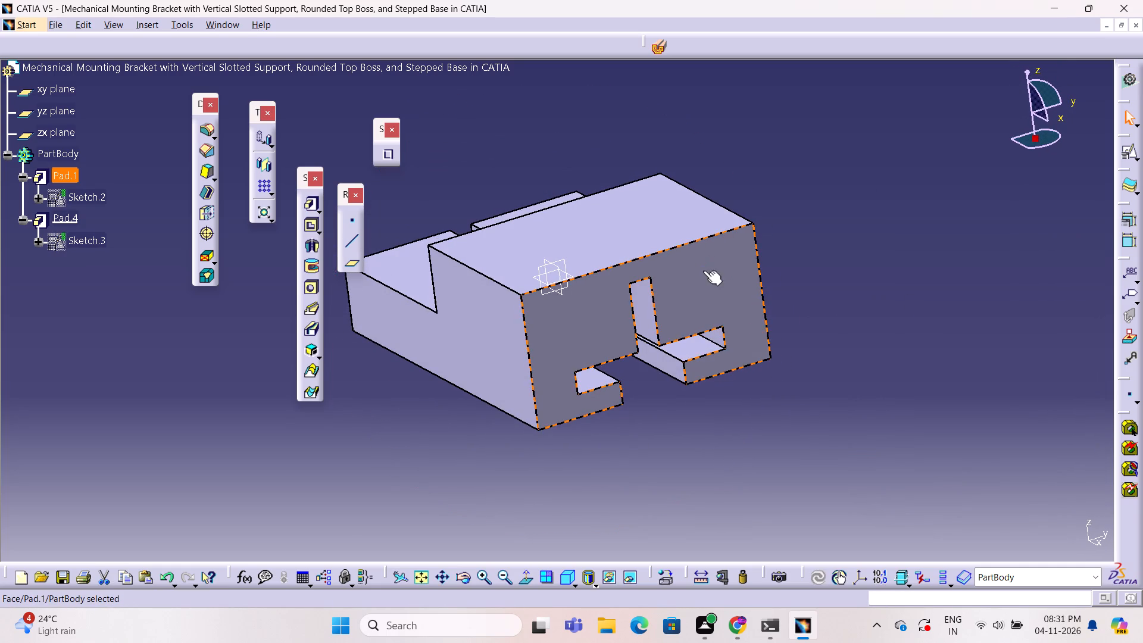
{"action": "left_click", "coordinate": [1120, 149]}
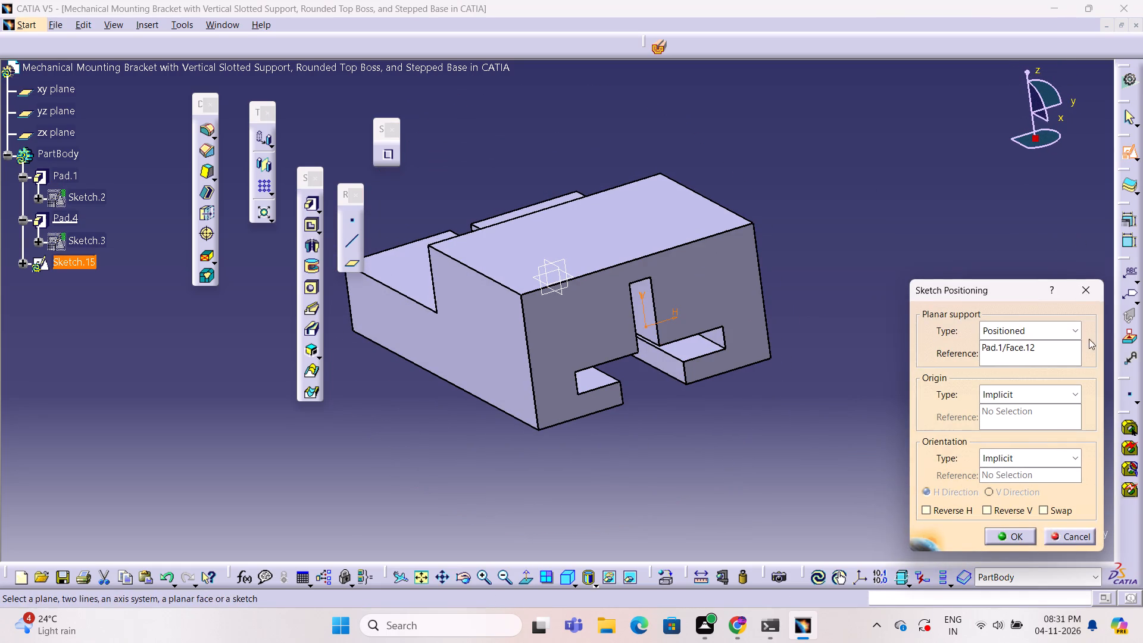
{"action": "left_click", "coordinate": [1019, 530]}
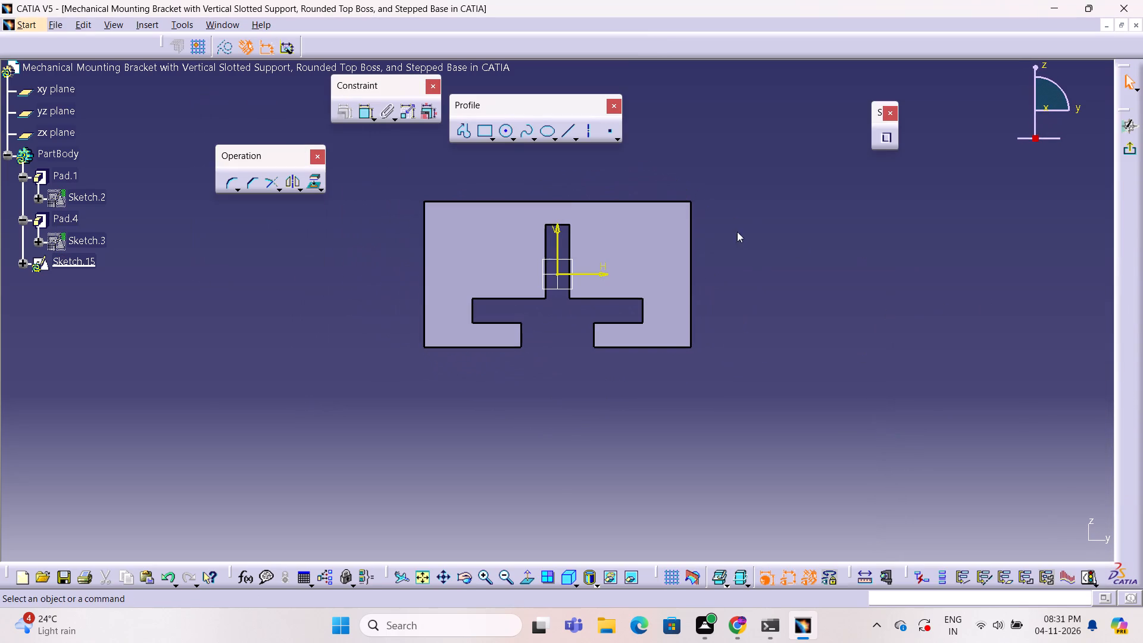
{"action": "left_click", "coordinate": [480, 127]}
{"action": "left_click", "coordinate": [461, 241]}
{"action": "left_click", "coordinate": [502, 270]}
{"action": "left_click", "coordinate": [844, 233]}
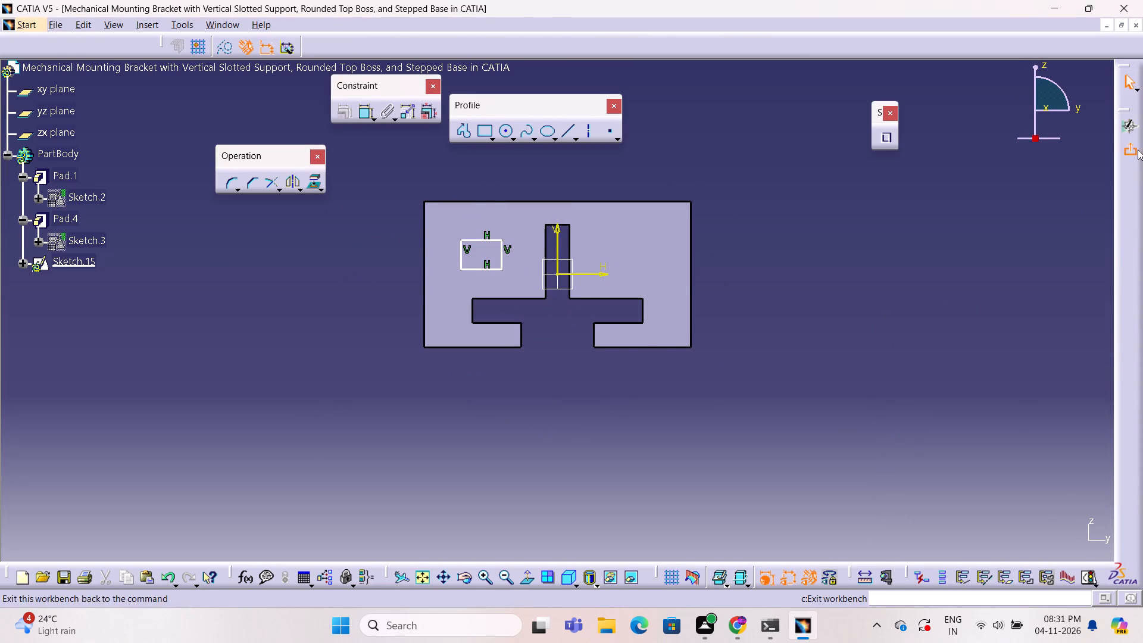
{"action": "left_click", "coordinate": [1138, 149]}
Cut the small rectangle through the cross block with a pocket up to last, offset 0 mm.
{"action": "left_click", "coordinate": [313, 224]}
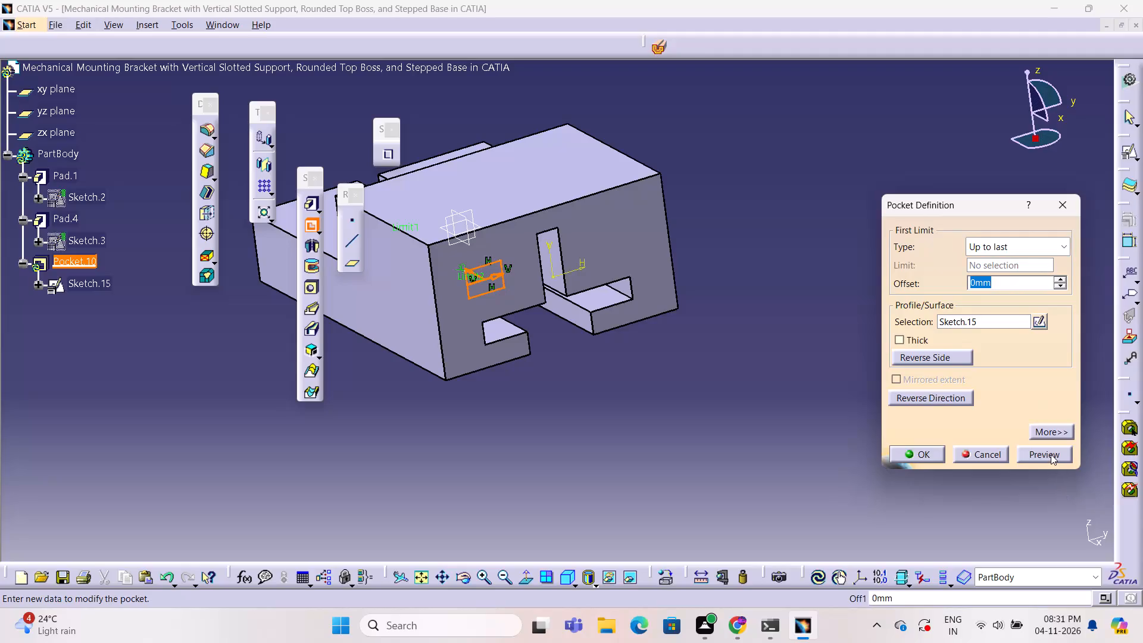
{"action": "left_click", "coordinate": [1048, 460]}
{"action": "middle_click_drag", "start_coordinate": [775, 403], "coordinate": [941, 401]}
{"action": "right_click_drag", "start_coordinate": [775, 403], "coordinate": [939, 401]}
{"action": "middle_click_drag", "start_coordinate": [566, 354], "coordinate": [879, 358]}
{"action": "right_click_drag", "start_coordinate": [571, 355], "coordinate": [879, 358]}
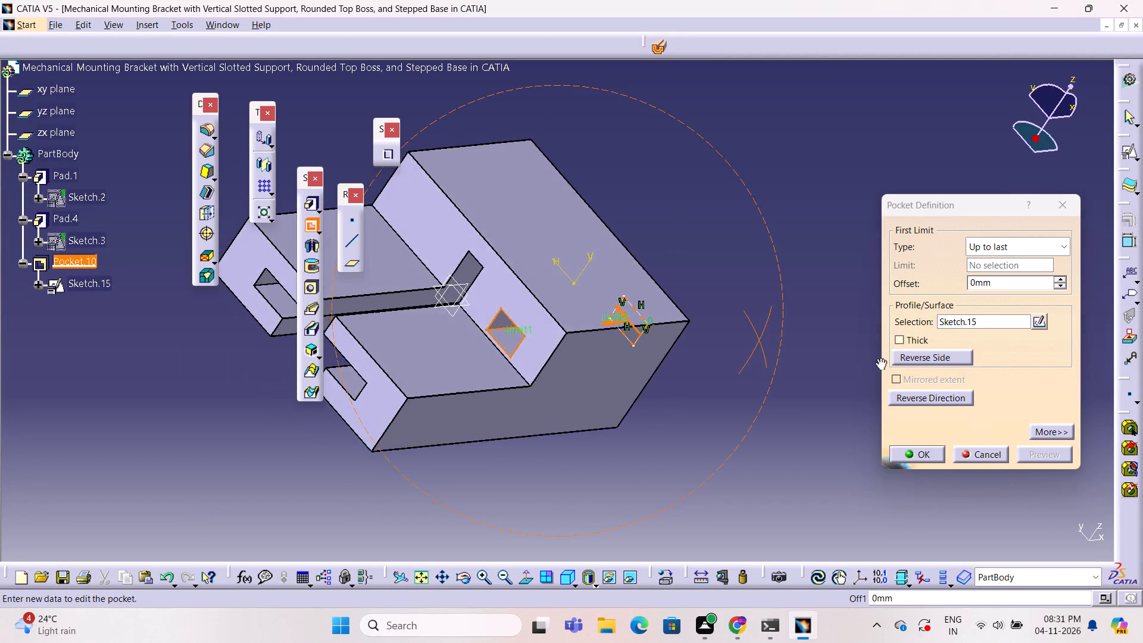
{"action": "middle_click_drag", "start_coordinate": [879, 358], "coordinate": [514, 320]}
{"action": "right_click_drag", "start_coordinate": [879, 358], "coordinate": [514, 319]}
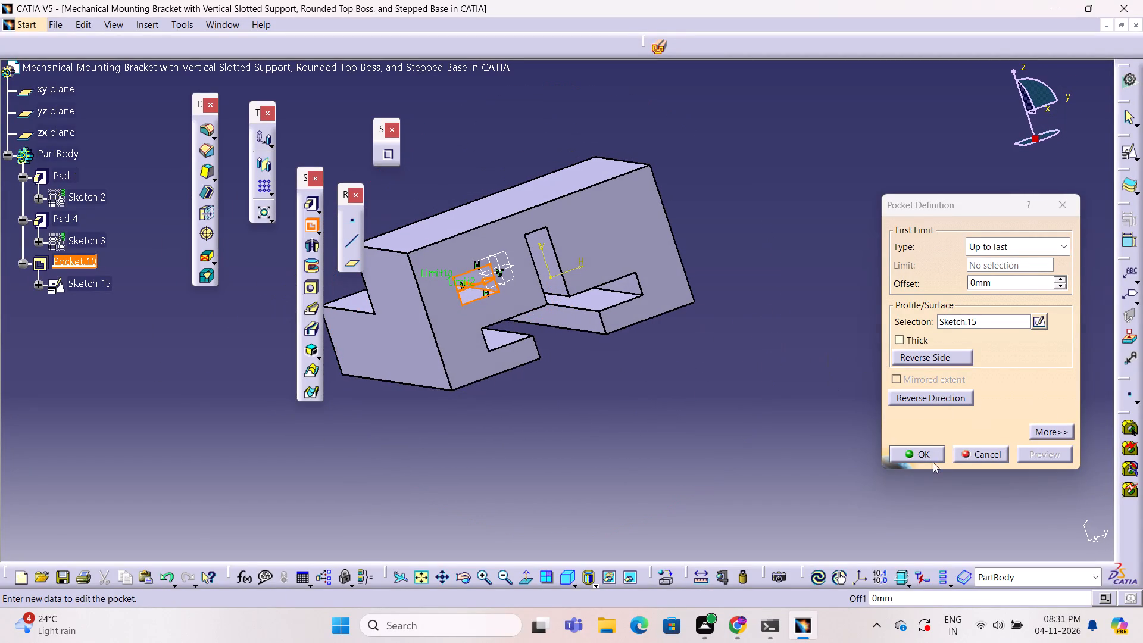
{"action": "left_click", "coordinate": [930, 454]}
Mirror the rectangle in the pocket's sketch about the sketch's vertical axis to cut a matching second opening.
{"action": "left_click", "coordinate": [747, 399]}
{"action": "middle_click_drag", "start_coordinate": [718, 376], "coordinate": [480, 374]}
{"action": "right_click_drag", "start_coordinate": [718, 376], "coordinate": [480, 374]}
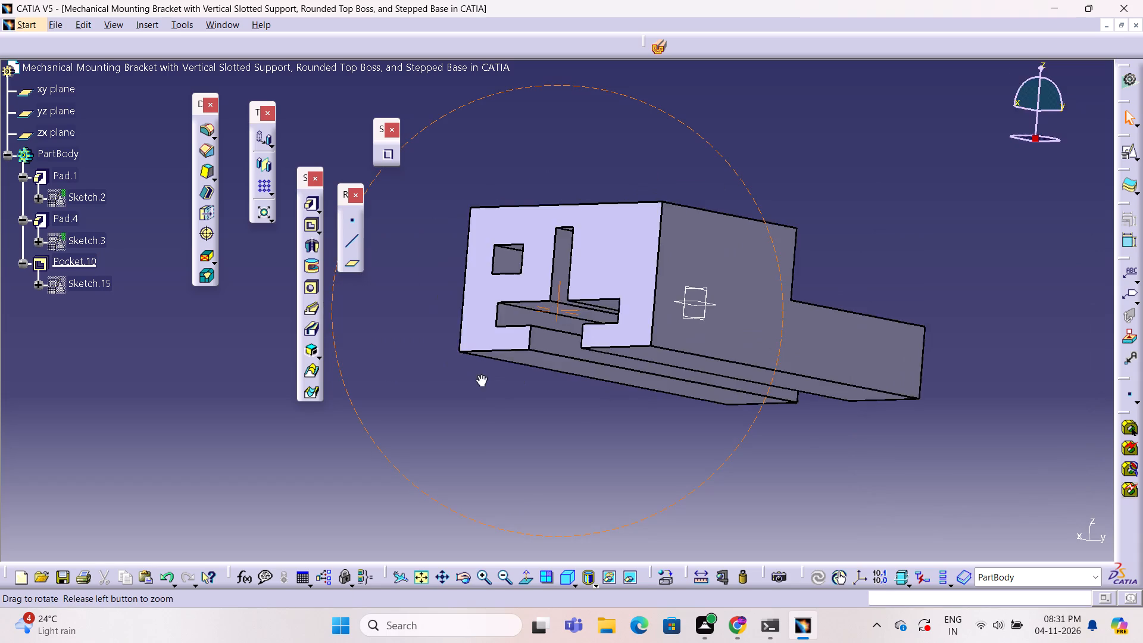
{"action": "right_click_drag", "start_coordinate": [480, 374], "coordinate": [563, 407]}
{"action": "middle_click_drag", "start_coordinate": [480, 374], "coordinate": [564, 407]}
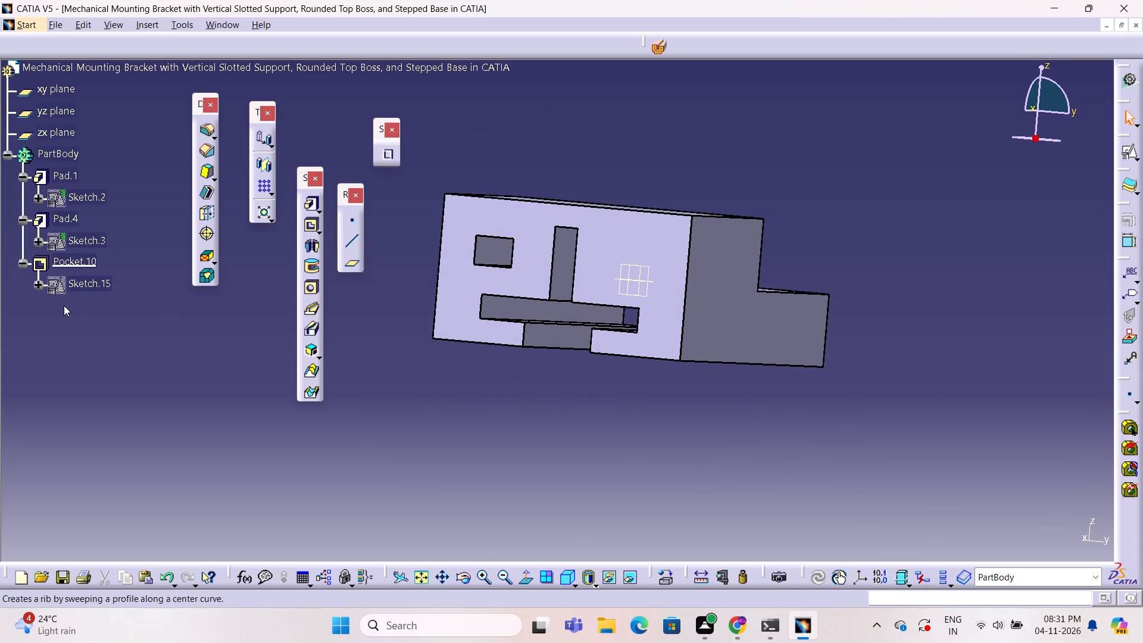
{"action": "double_click", "coordinate": [86, 286]}
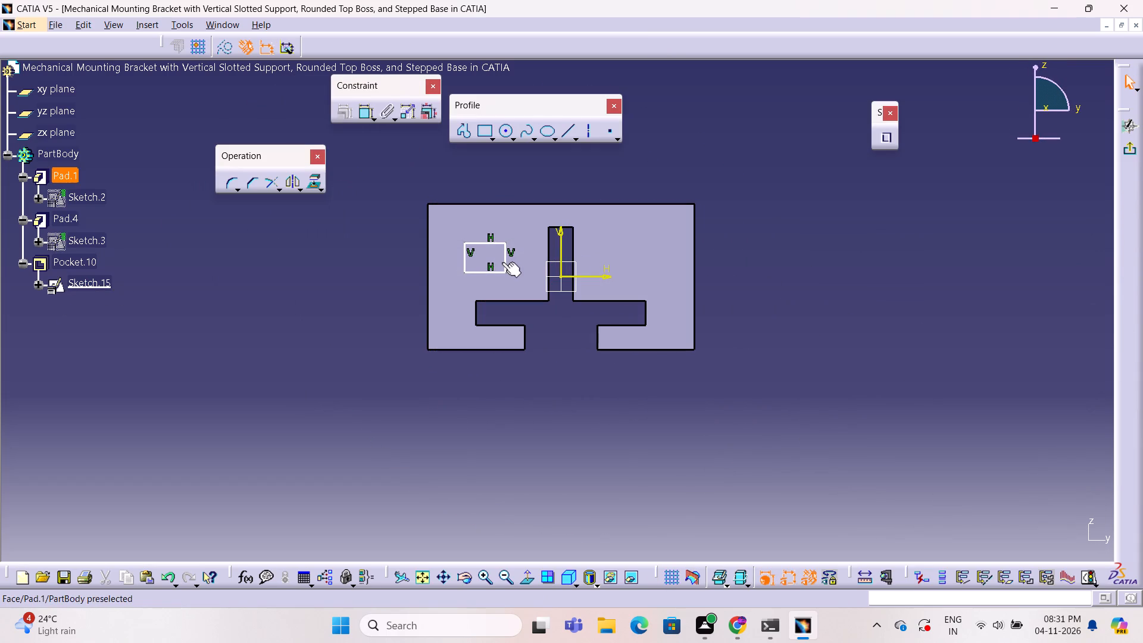
{"action": "left_click_drag", "start_coordinate": [523, 284], "coordinate": [445, 263]}
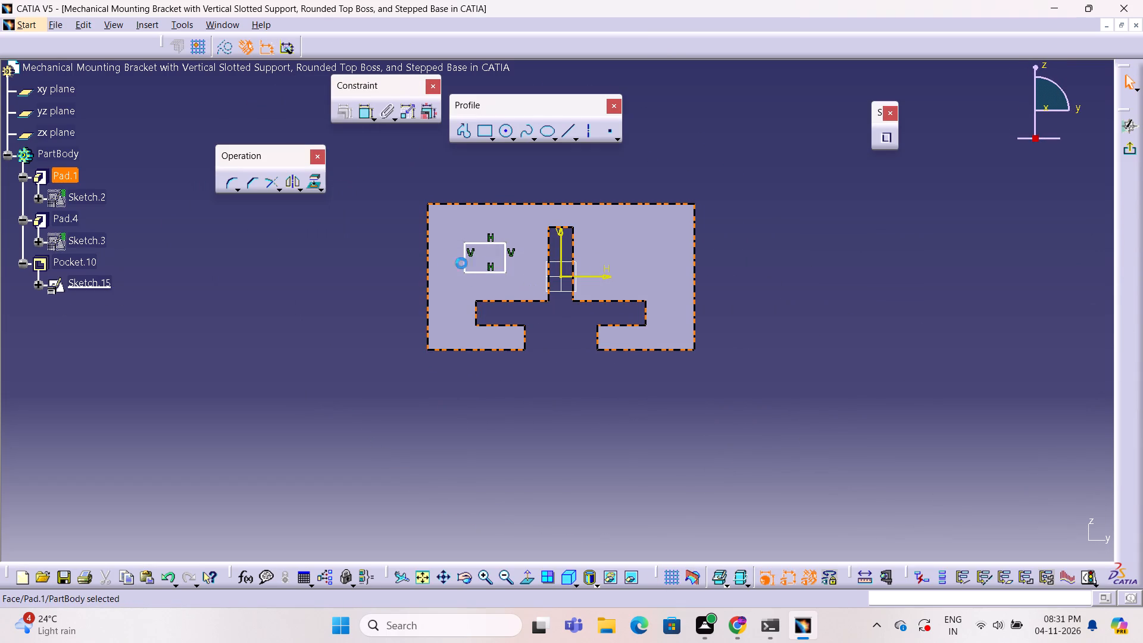
{"action": "left_click", "coordinate": [922, 319]}
{"action": "left_click", "coordinate": [477, 271]}
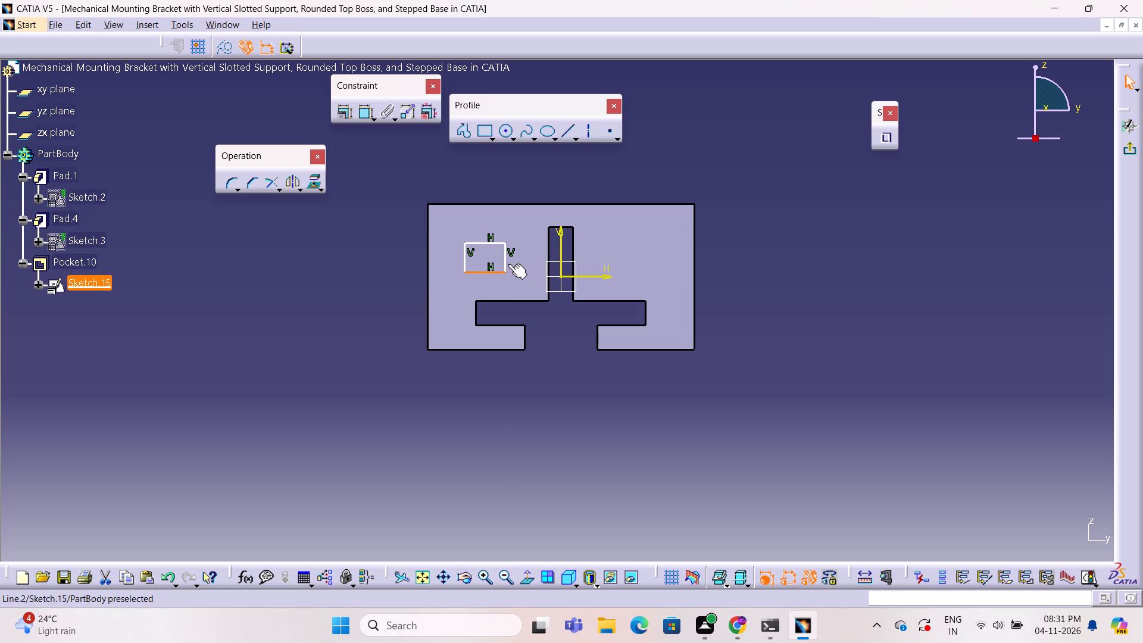
{"action": "left_click", "coordinate": [507, 261], "text": "ctrl"}
{"action": "left_click", "coordinate": [498, 243], "text": "ctrl"}
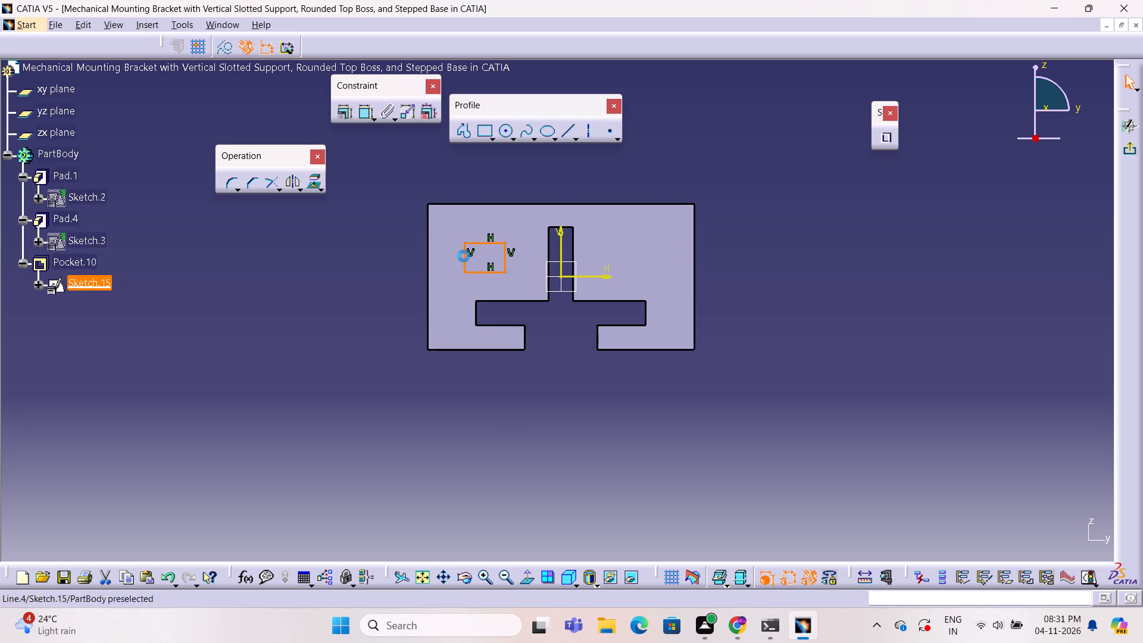
{"action": "left_click", "coordinate": [464, 256], "text": "ctrl"}
{"action": "left_click", "coordinate": [294, 181]}
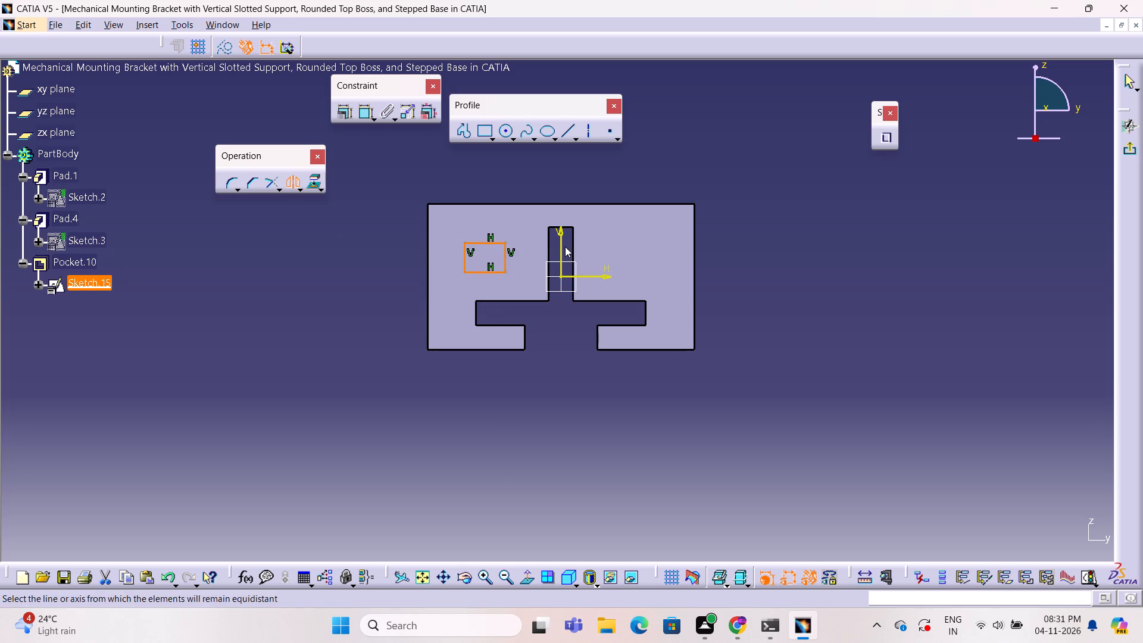
{"action": "left_click", "coordinate": [563, 245]}
{"action": "left_click", "coordinate": [823, 258]}
{"action": "left_click", "coordinate": [1128, 148]}
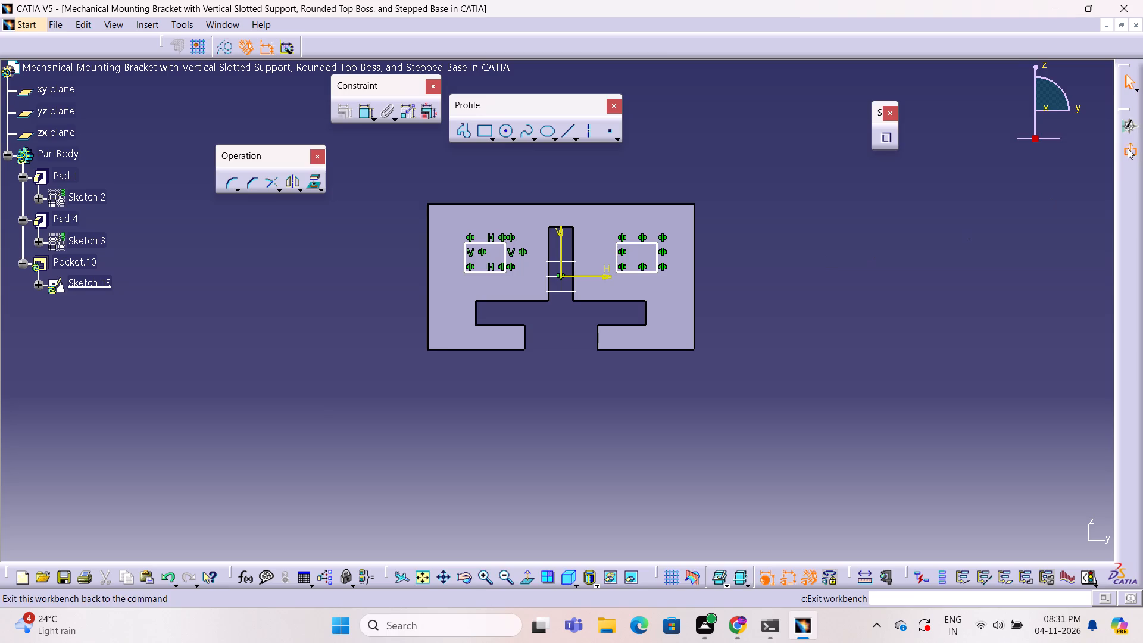
Examine the two rectangular openings on either side of the vertical slot.
{"action": "middle_click_drag", "start_coordinate": [906, 270], "coordinate": [876, 281]}
{"action": "right_click_drag", "start_coordinate": [906, 270], "coordinate": [876, 281]}
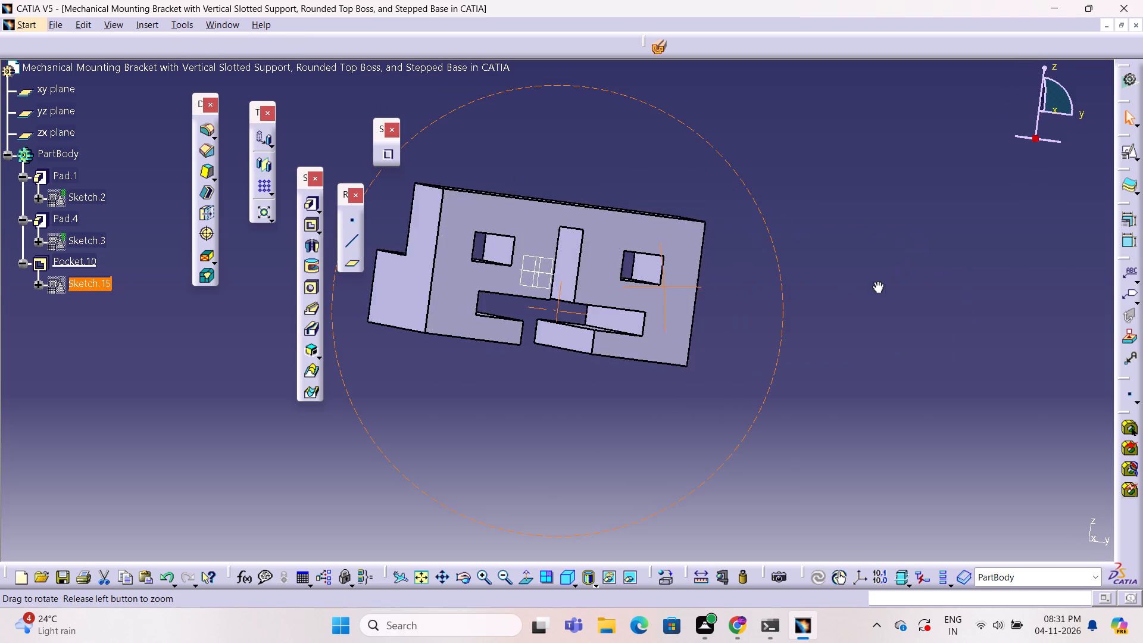
{"action": "middle_click_drag", "start_coordinate": [876, 281], "coordinate": [842, 289]}
{"action": "right_click_drag", "start_coordinate": [876, 281], "coordinate": [856, 311]}
{"action": "middle_click_drag", "start_coordinate": [842, 294], "coordinate": [856, 313]}
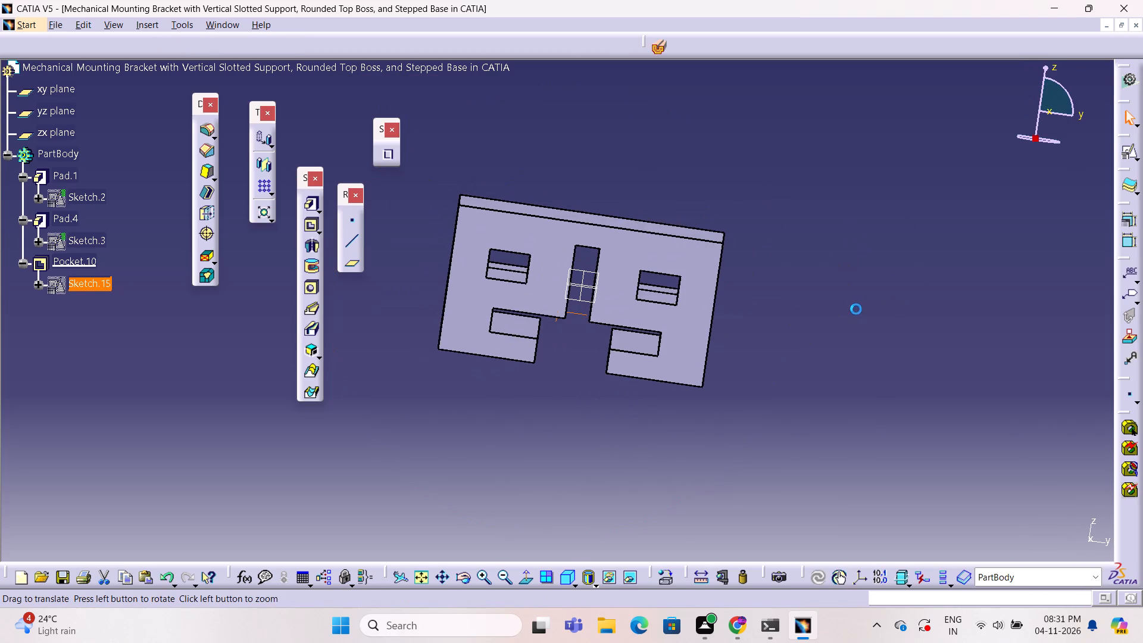
{"action": "right_click", "coordinate": [856, 310]}
{"action": "left_click", "coordinate": [855, 308]}
{"action": "left_click", "coordinate": [986, 345]}
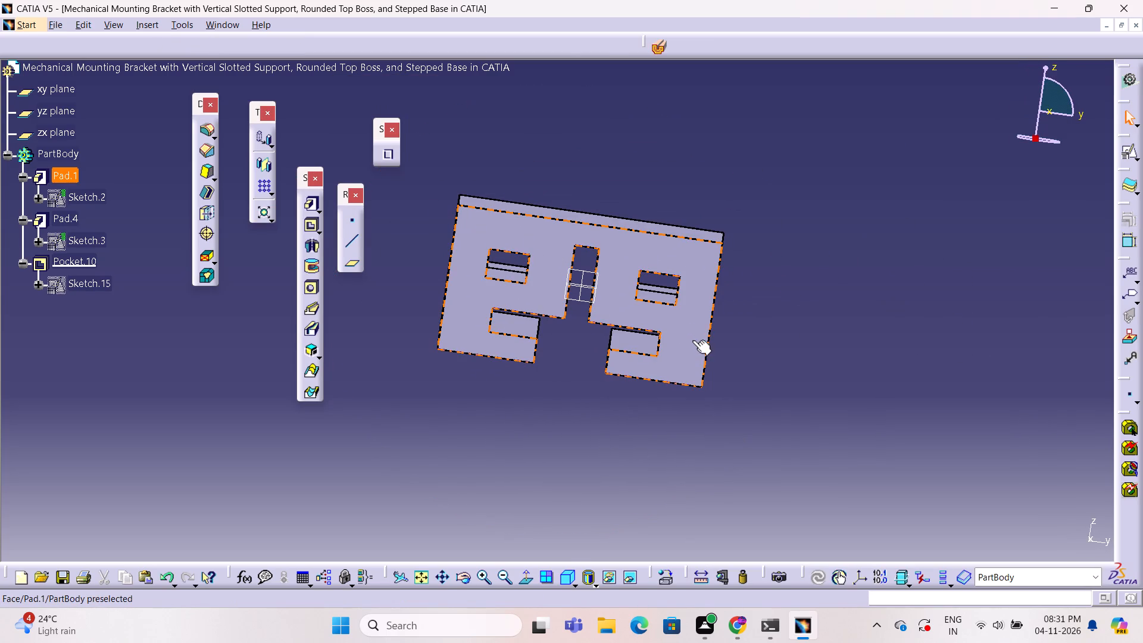
{"action": "left_click", "coordinate": [691, 339]}
{"action": "left_click", "coordinate": [870, 306]}
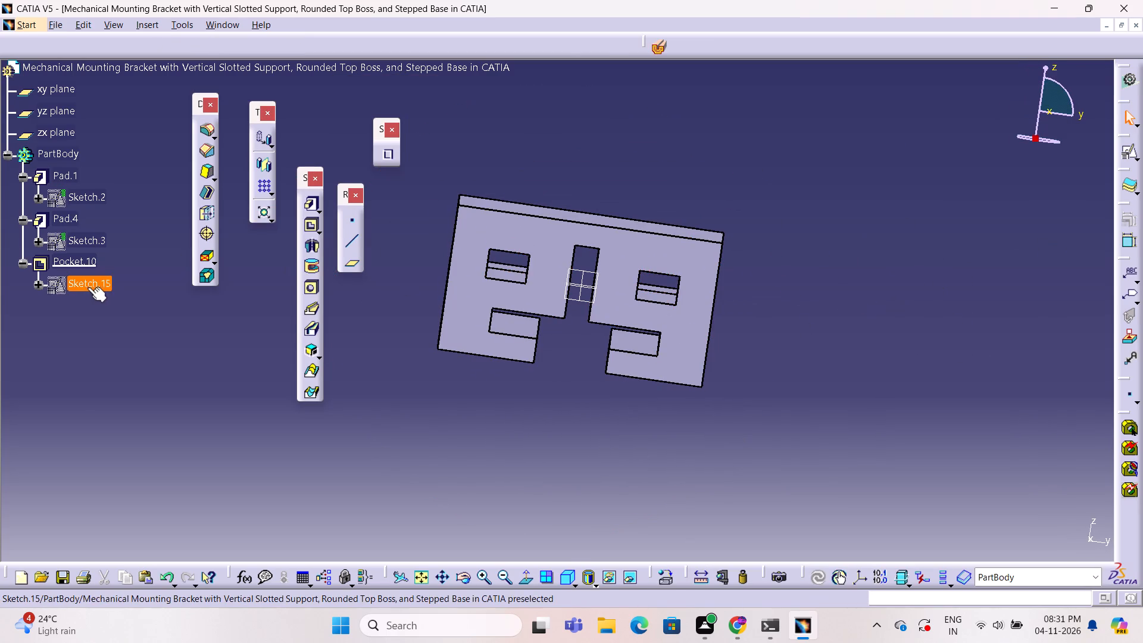
Sketch a small circle inside the rectangle left of the vertical slot in the pocket's sketch, Sketch.15.
{"action": "double_click", "coordinate": [88, 287]}
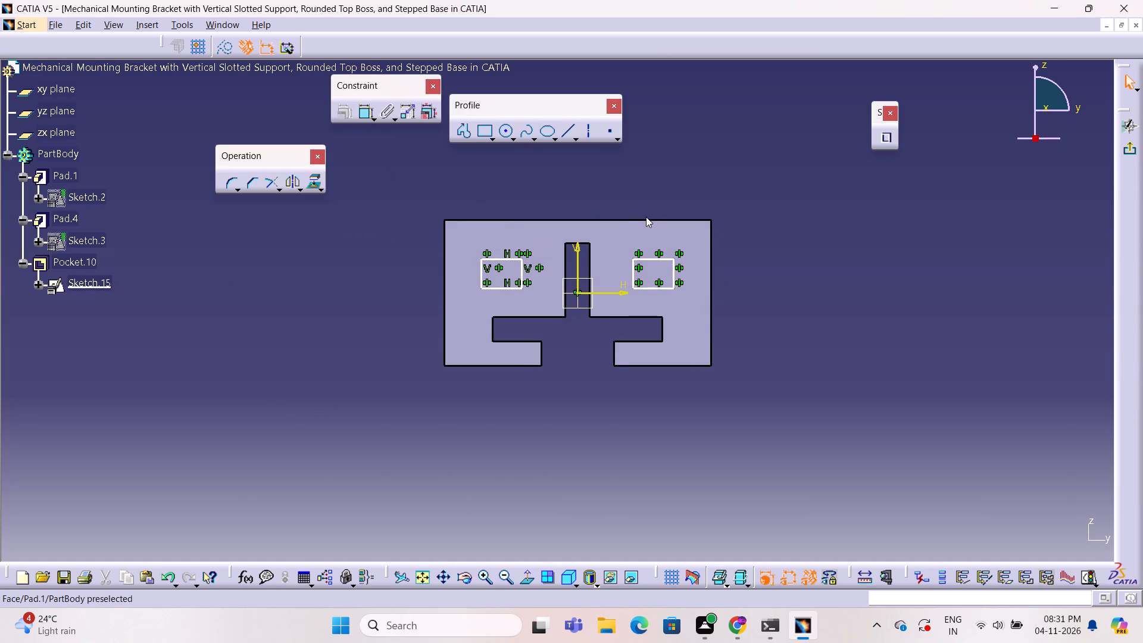
{"action": "left_click", "coordinate": [507, 129]}
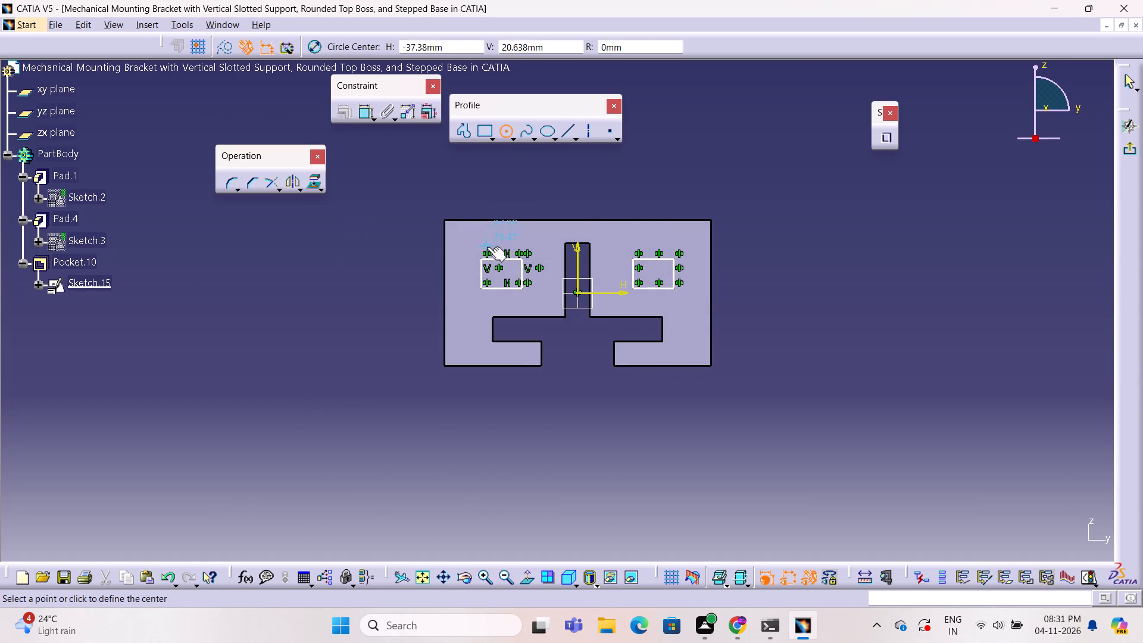
{"action": "left_click", "coordinate": [503, 275]}
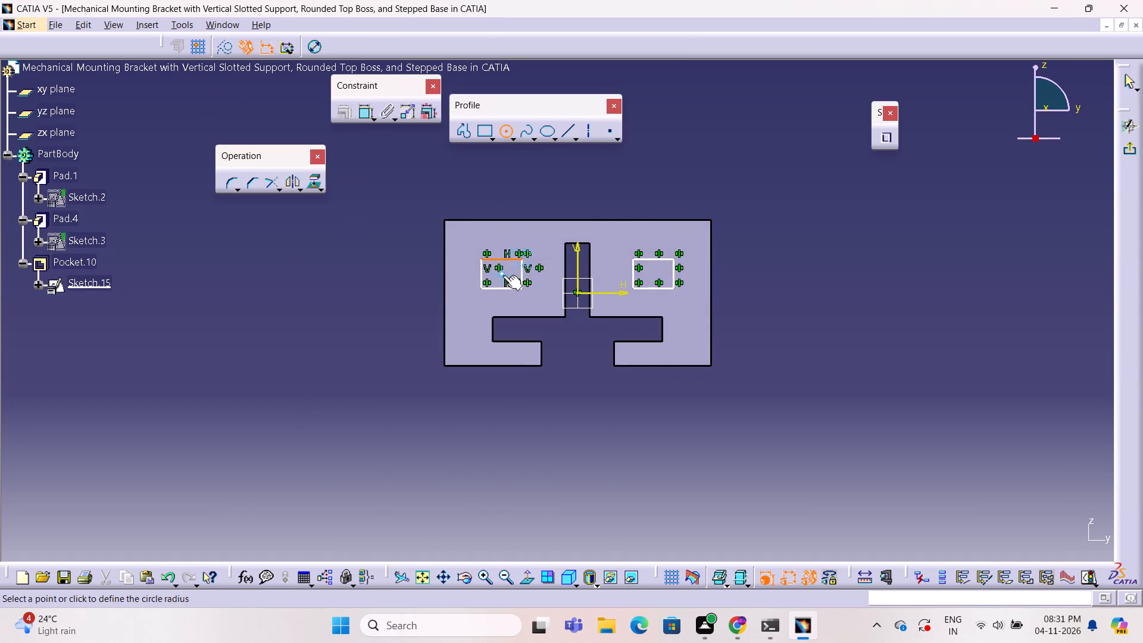
{"action": "left_click", "coordinate": [506, 279]}
{"action": "left_click", "coordinate": [383, 284]}
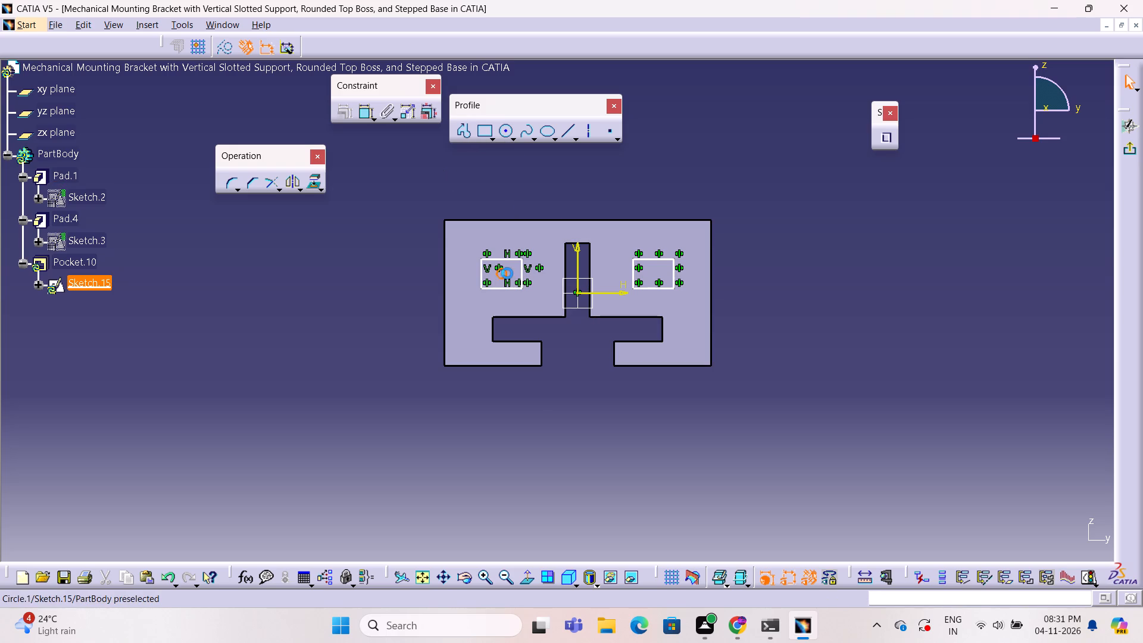
Mirror the small circle about the sketch's vertical axis into the other rectangle and leave the sketch.
{"action": "left_click", "coordinate": [507, 273]}
{"action": "left_click", "coordinate": [296, 183]}
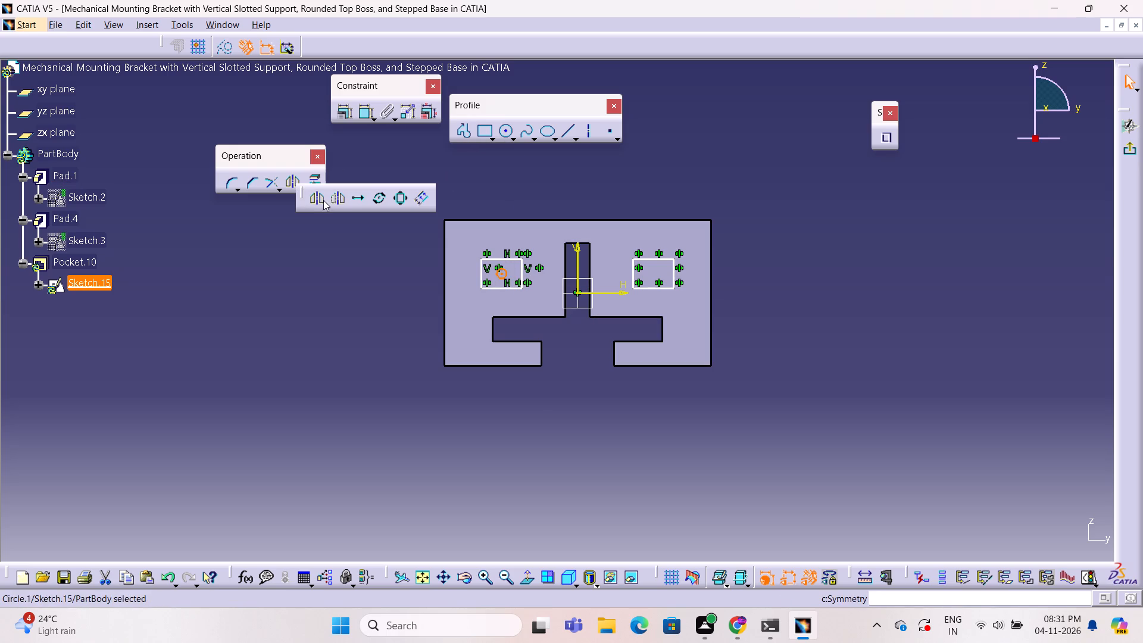
{"action": "left_click", "coordinate": [320, 199]}
{"action": "left_click", "coordinate": [579, 257]}
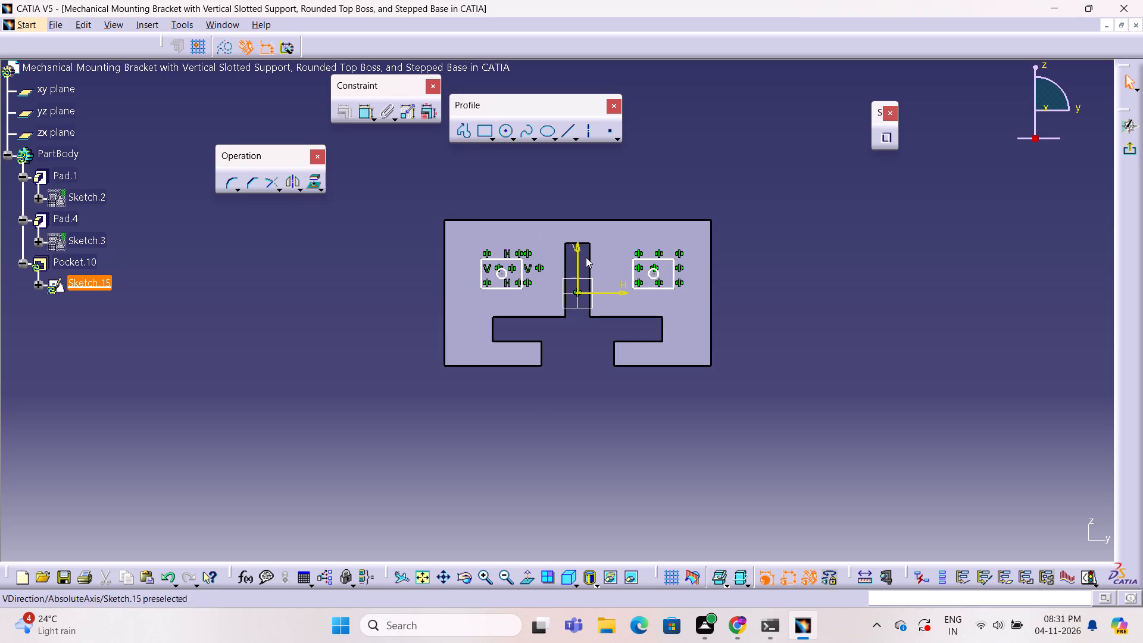
{"action": "left_click", "coordinate": [816, 279]}
{"action": "left_click", "coordinate": [1125, 156]}
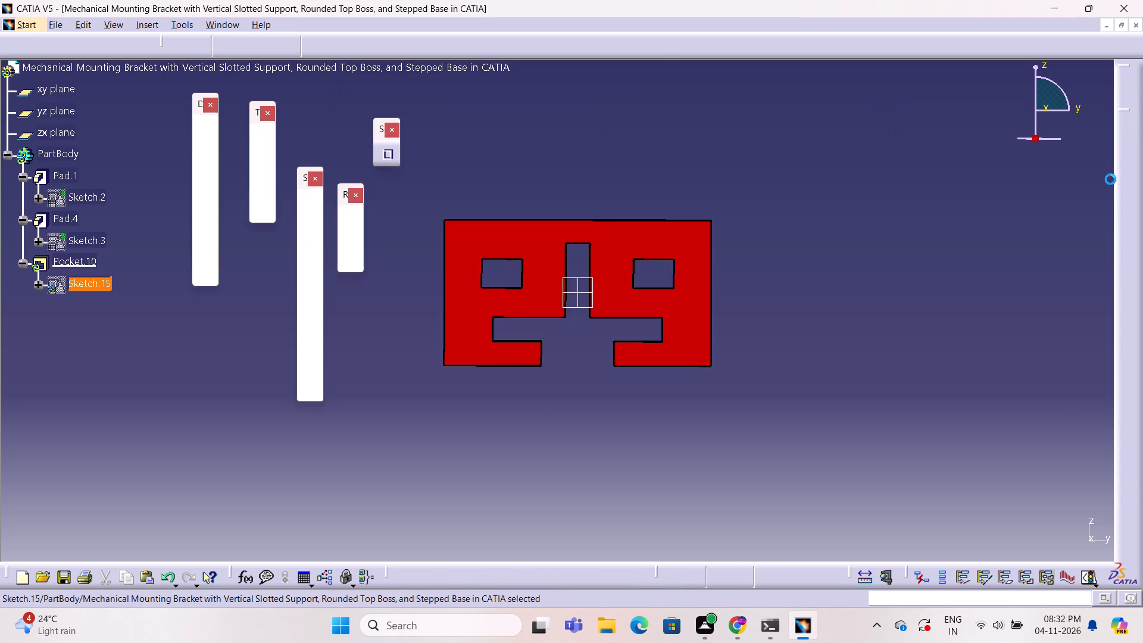
Examine the two rectangular openings and the round posts inside them from the front, above and below.
{"action": "middle_click_drag", "start_coordinate": [883, 294], "coordinate": [804, 304]}
{"action": "right_click_drag", "start_coordinate": [883, 295], "coordinate": [804, 304]}
{"action": "scroll", "coordinate": [883, 295], "scroll_direction": "down", "scroll_amount": 1}
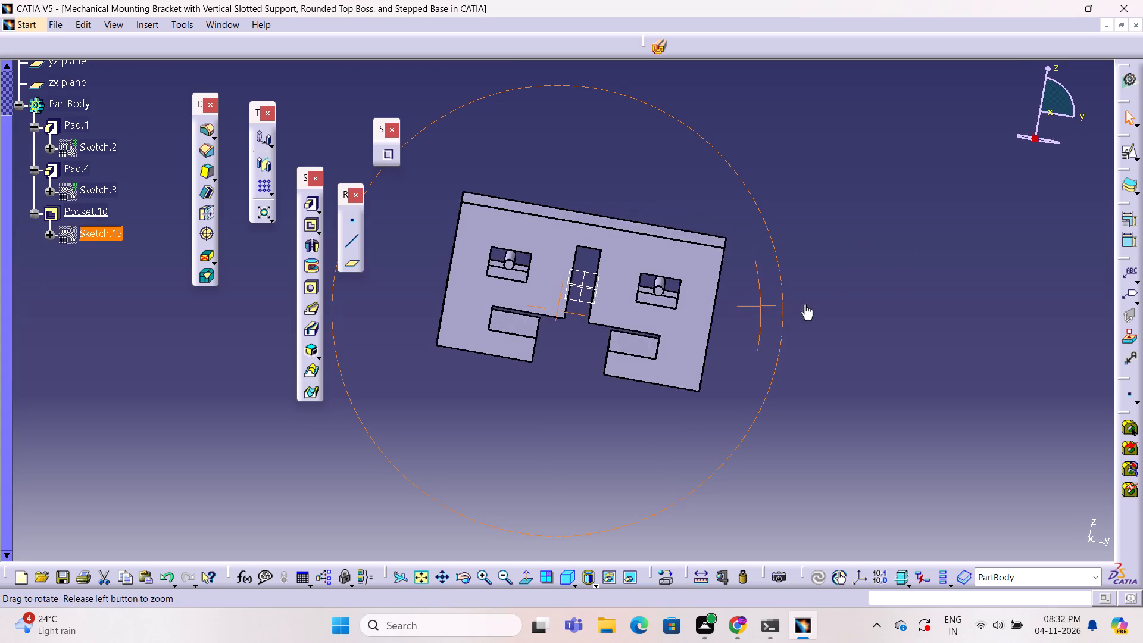
{"action": "middle_click_drag", "start_coordinate": [804, 304], "coordinate": [776, 294]}
{"action": "right_click_drag", "start_coordinate": [804, 304], "coordinate": [776, 294]}
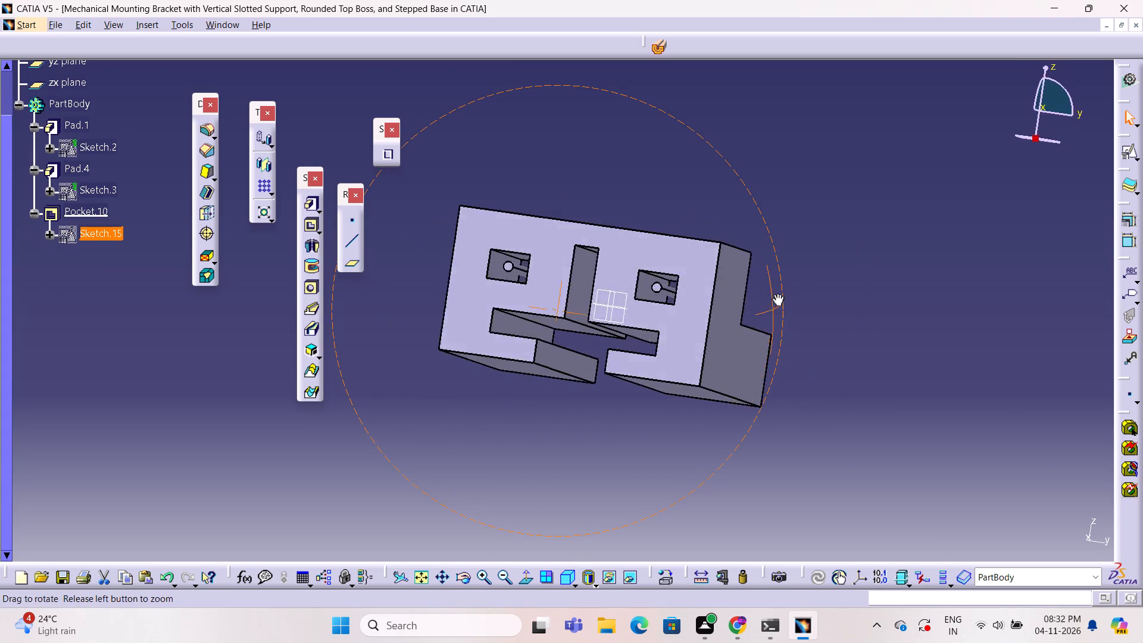
{"action": "right_click_drag", "start_coordinate": [776, 294], "coordinate": [810, 329]}
{"action": "middle_click_drag", "start_coordinate": [776, 294], "coordinate": [810, 329]}
{"action": "right_click_drag", "start_coordinate": [810, 329], "coordinate": [810, 328]}
{"action": "left_click", "coordinate": [800, 316]}
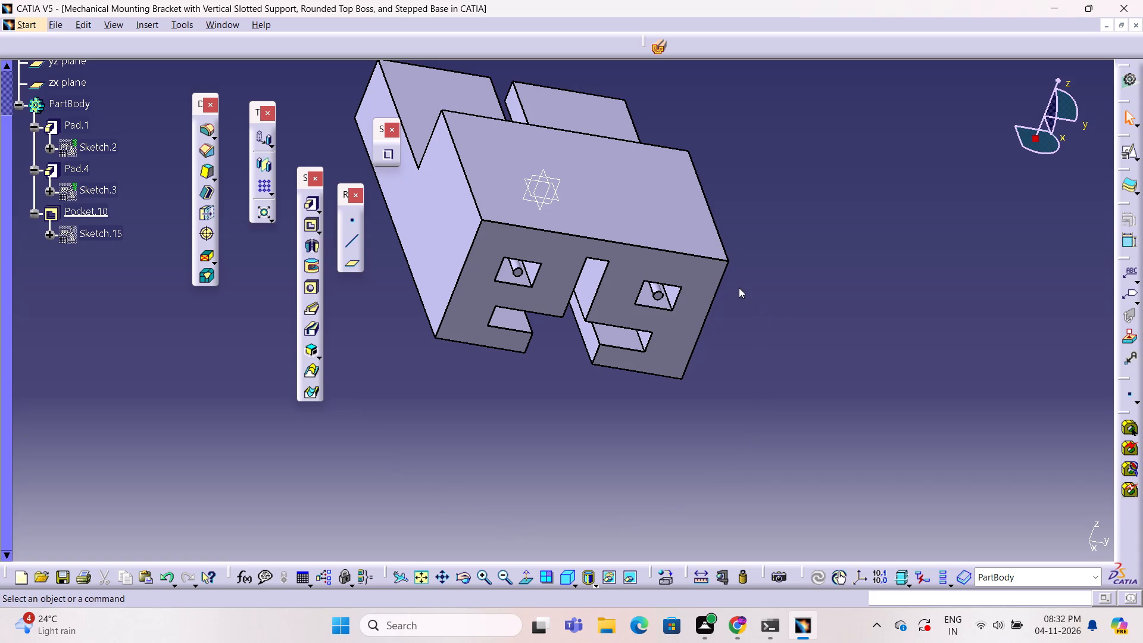
{"action": "middle_click_drag", "start_coordinate": [738, 288], "coordinate": [692, 140]}
{"action": "right_click_drag", "start_coordinate": [725, 289], "coordinate": [693, 140]}
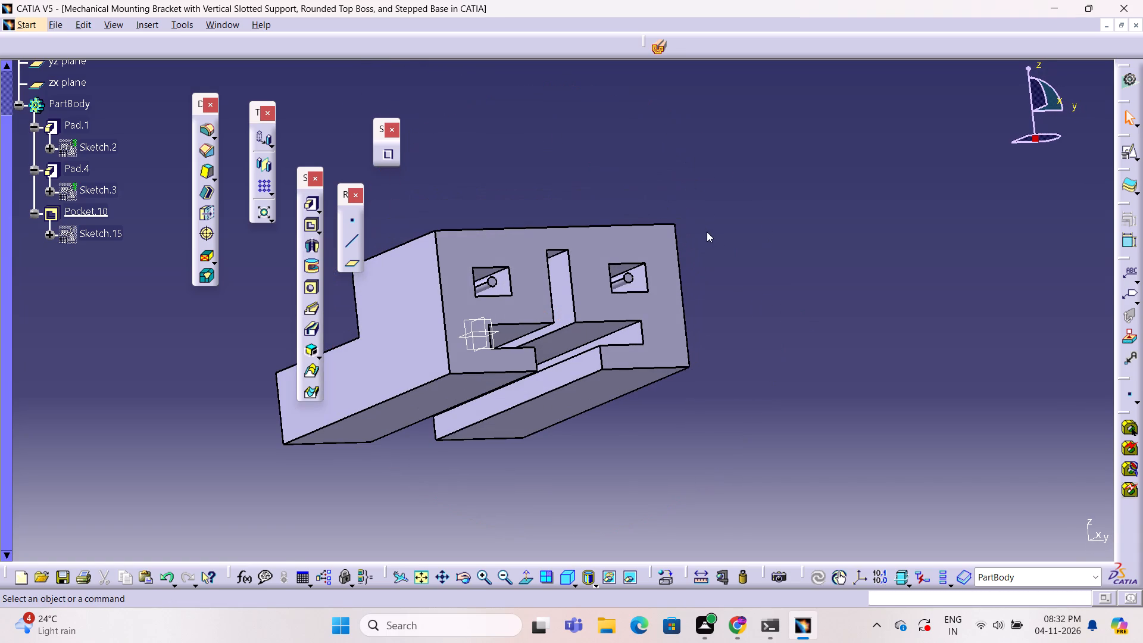
{"action": "left_click", "coordinate": [660, 433]}
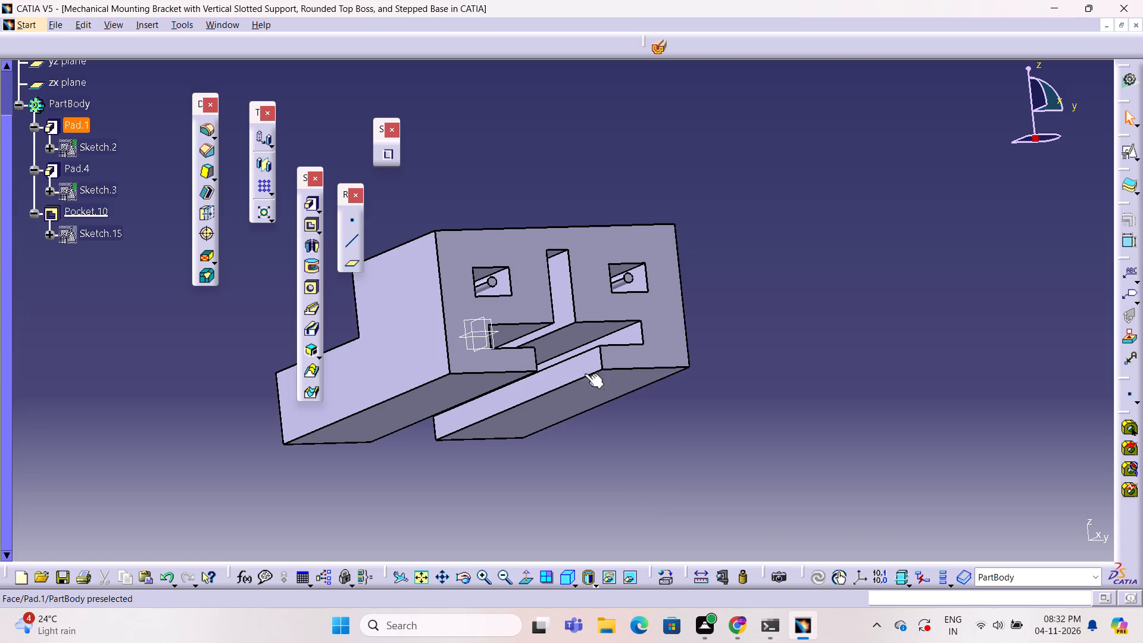
{"action": "middle_click_drag", "start_coordinate": [775, 334], "coordinate": [721, 349]}
{"action": "right_click_drag", "start_coordinate": [775, 335], "coordinate": [715, 353]}
{"action": "middle_click_drag", "start_coordinate": [719, 349], "coordinate": [715, 353]}
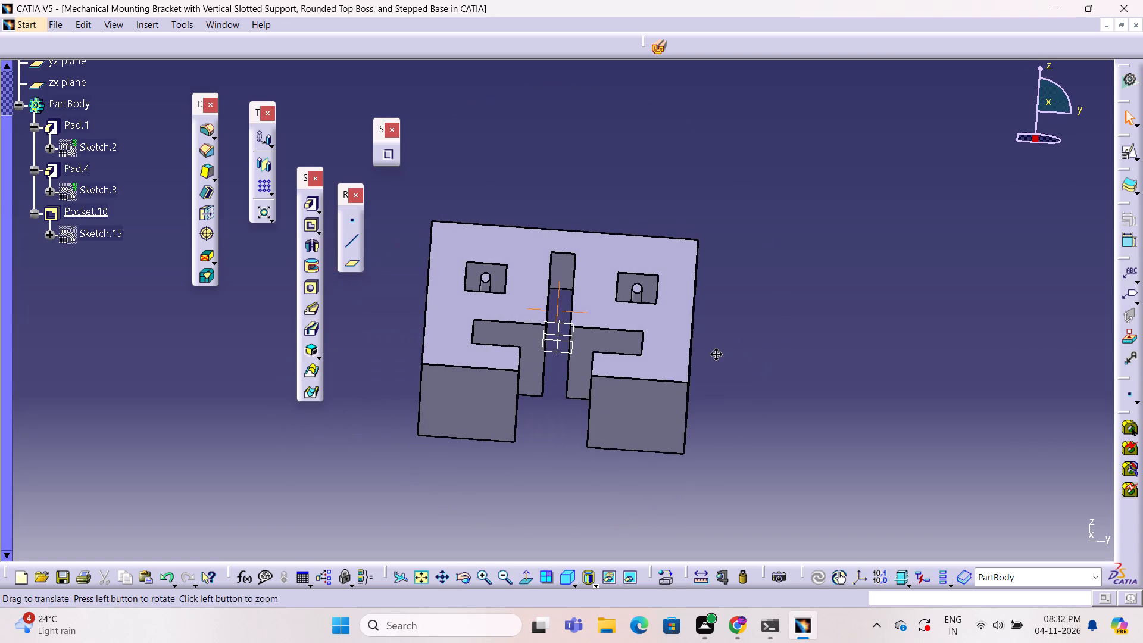
{"action": "right_click_drag", "start_coordinate": [715, 353], "coordinate": [767, 377]}
{"action": "middle_click_drag", "start_coordinate": [715, 353], "coordinate": [767, 377]}
{"action": "right_click", "coordinate": [767, 377]}
{"action": "middle_click_drag", "start_coordinate": [768, 378], "coordinate": [782, 407]}
{"action": "right_click_drag", "start_coordinate": [768, 379], "coordinate": [782, 407]}
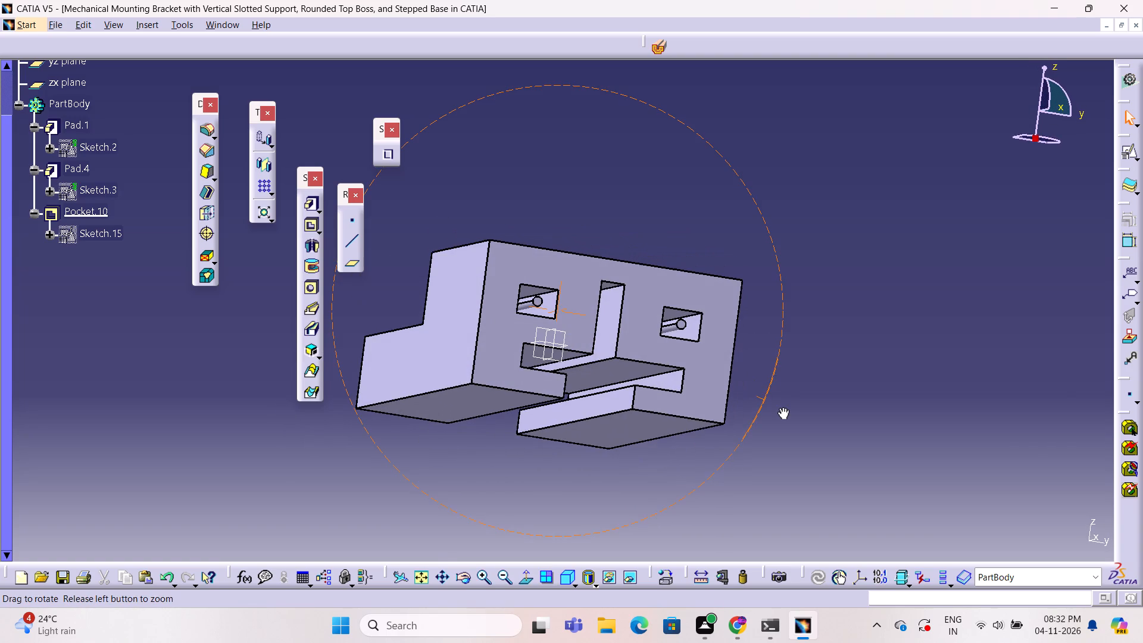
{"action": "right_click_drag", "start_coordinate": [782, 407], "coordinate": [777, 413]}
{"action": "middle_click_drag", "start_coordinate": [782, 407], "coordinate": [777, 413]}
{"action": "right_click_drag", "start_coordinate": [777, 413], "coordinate": [777, 412]}
{"action": "left_click", "coordinate": [691, 406]}
{"action": "left_click", "coordinate": [825, 372]}
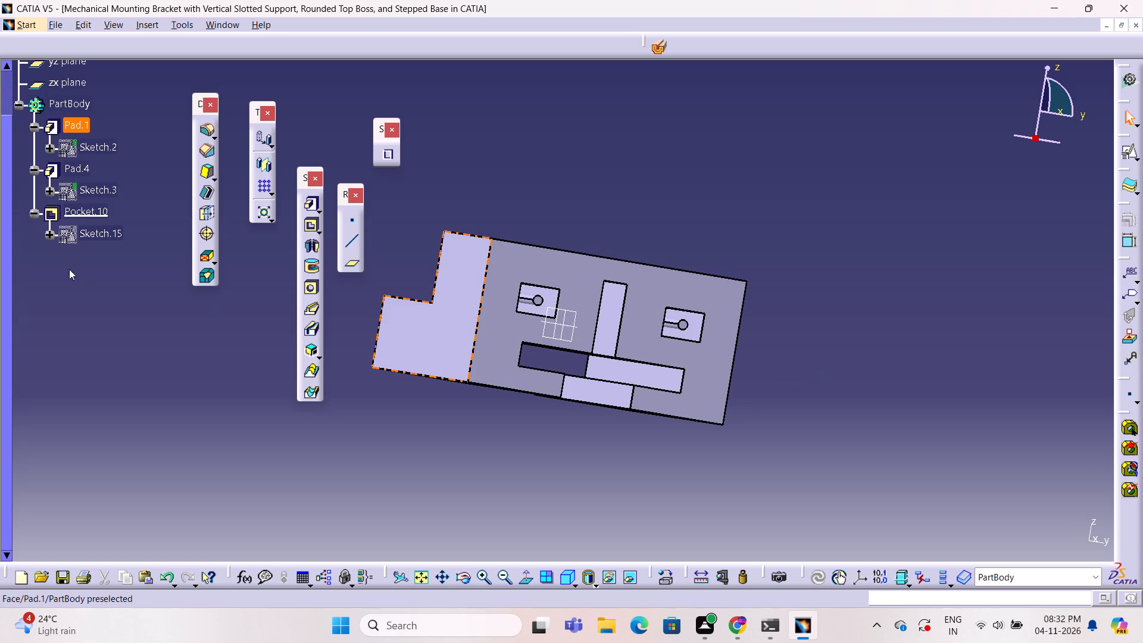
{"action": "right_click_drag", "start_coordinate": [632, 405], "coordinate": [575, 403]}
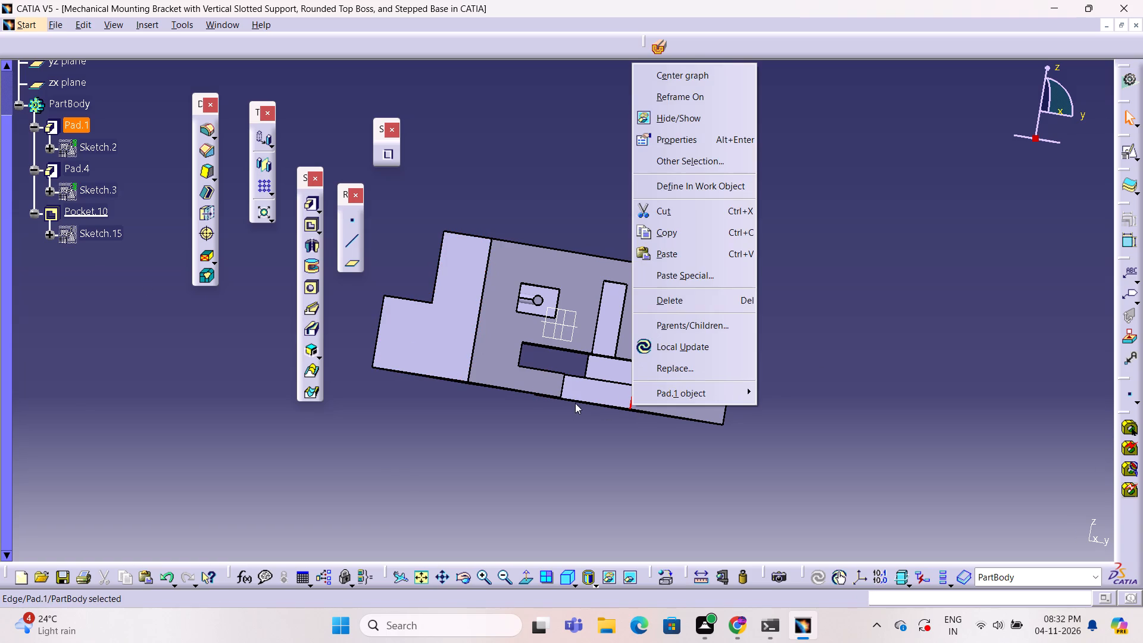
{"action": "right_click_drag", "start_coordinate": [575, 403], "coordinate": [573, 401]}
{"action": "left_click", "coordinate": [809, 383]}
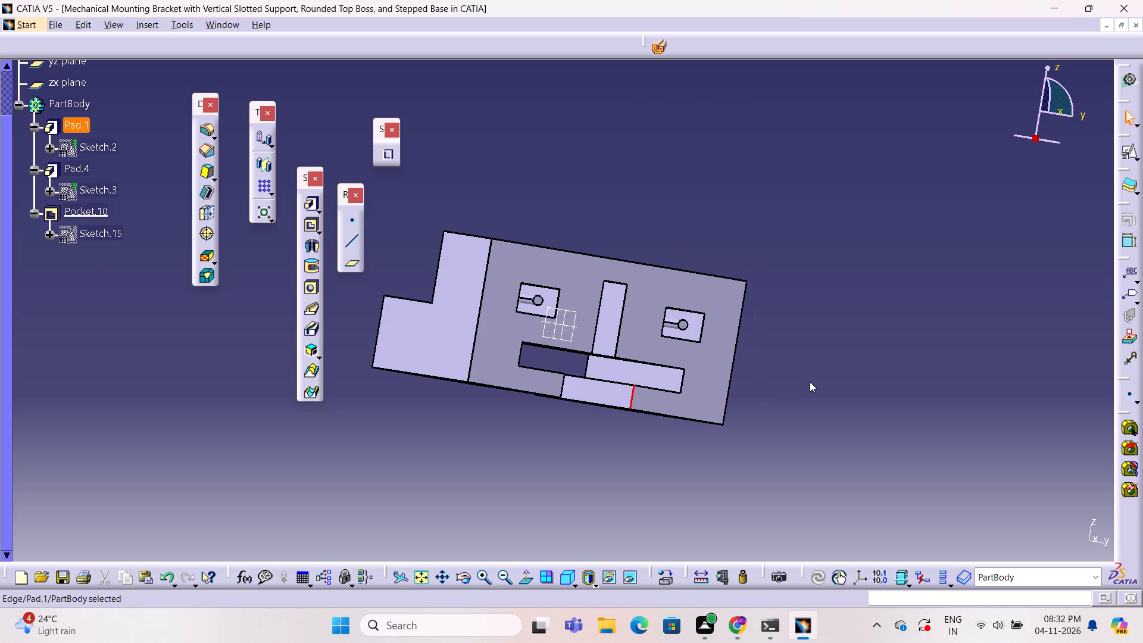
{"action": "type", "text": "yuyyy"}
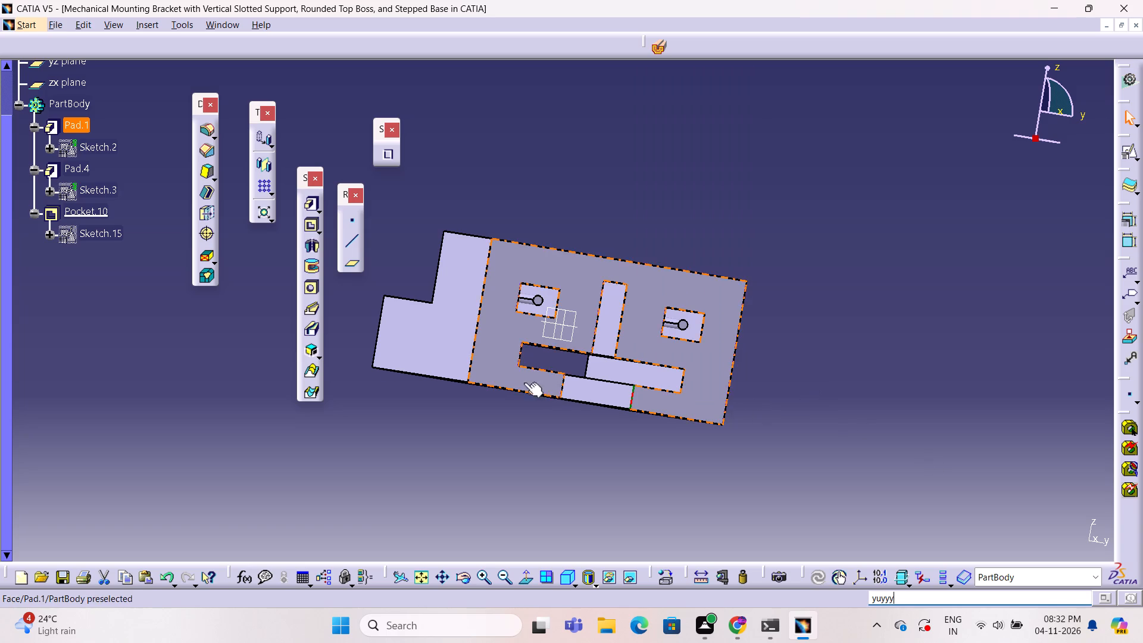
Reopen the pocket's sketch, Sketch.15, for editing.
{"action": "double_click", "coordinate": [114, 234]}
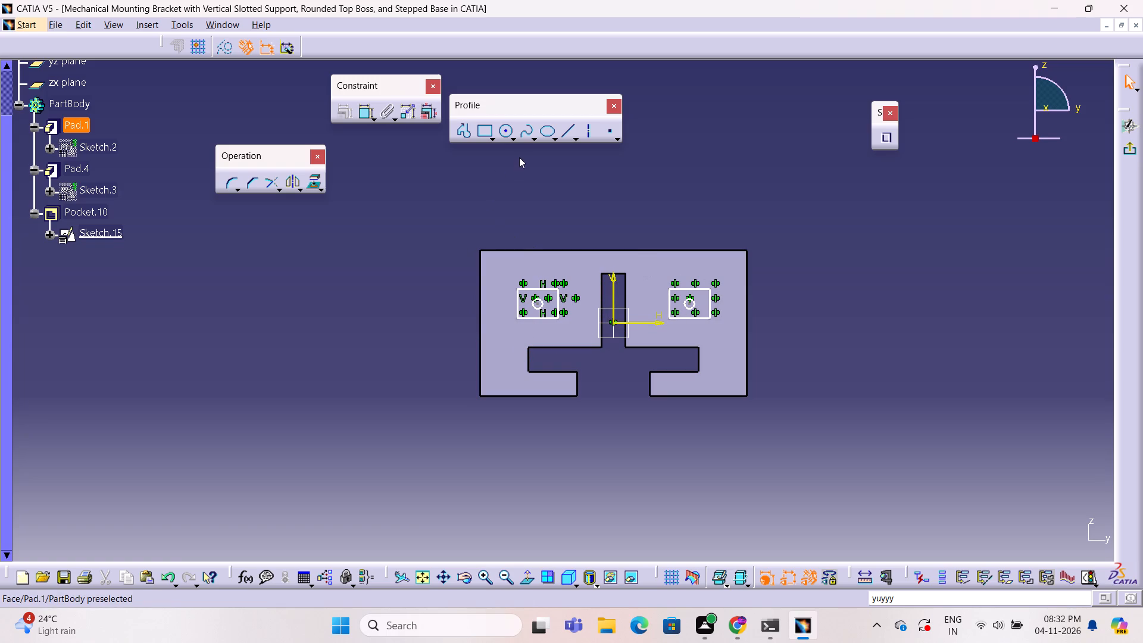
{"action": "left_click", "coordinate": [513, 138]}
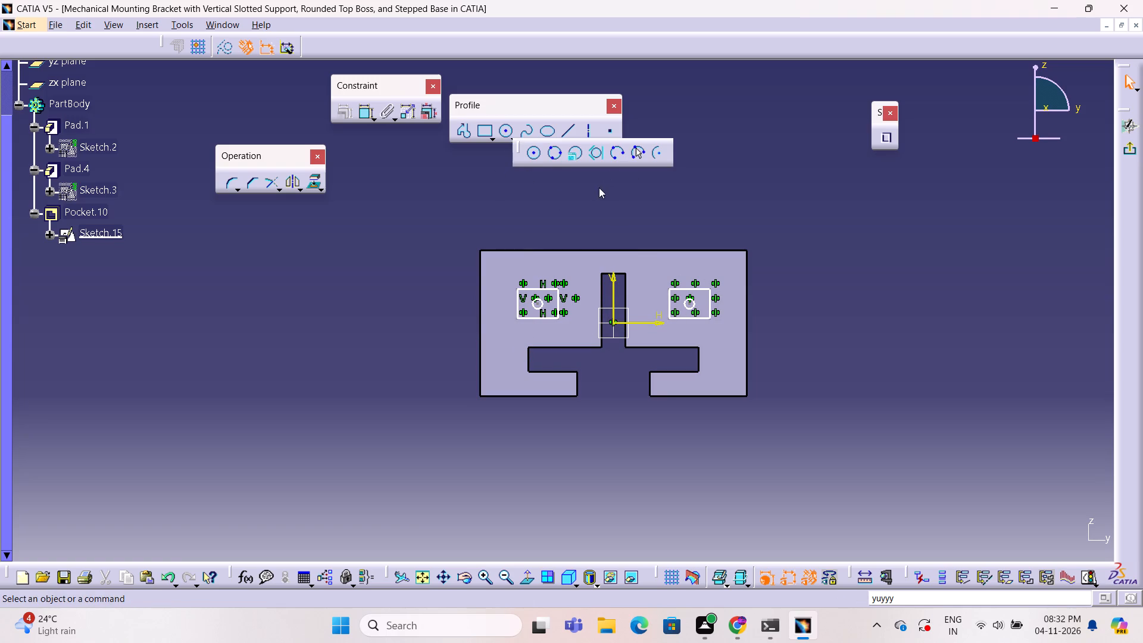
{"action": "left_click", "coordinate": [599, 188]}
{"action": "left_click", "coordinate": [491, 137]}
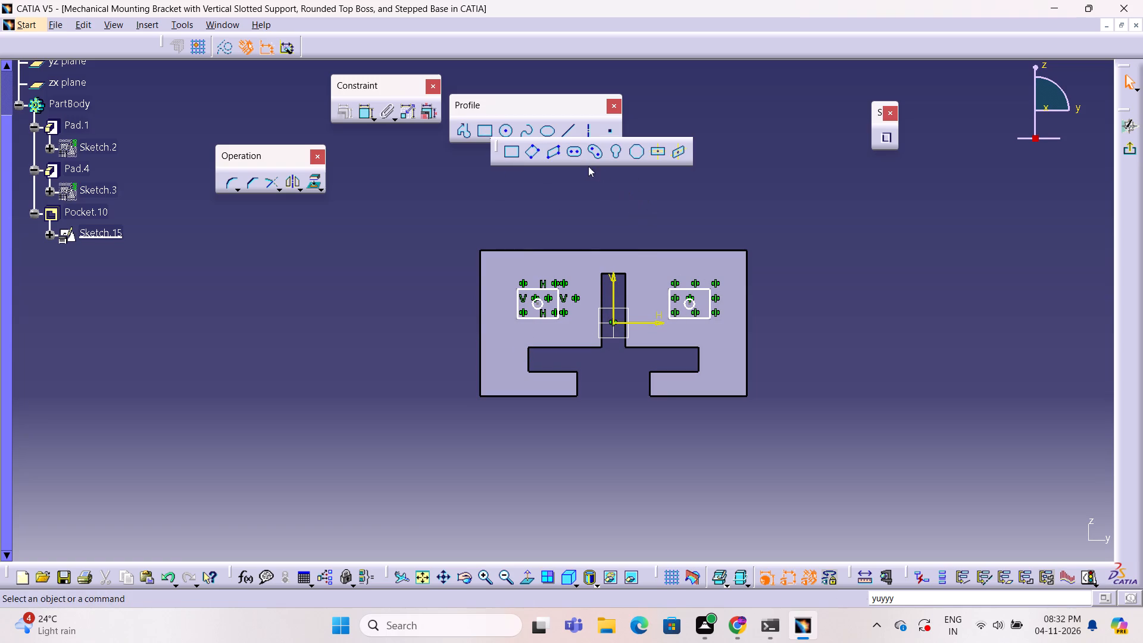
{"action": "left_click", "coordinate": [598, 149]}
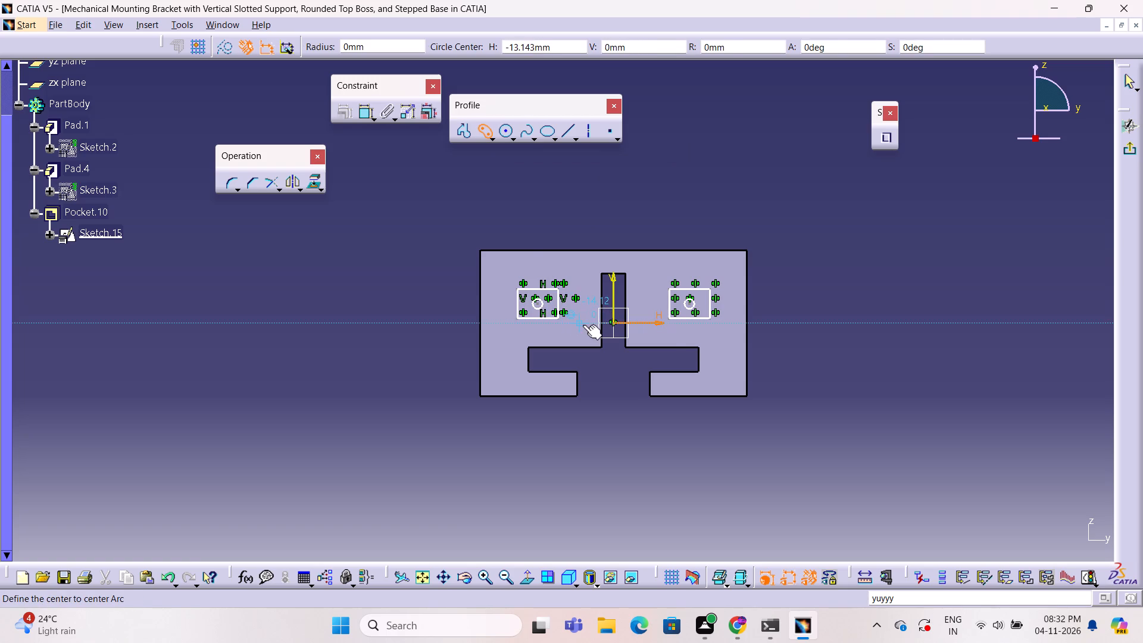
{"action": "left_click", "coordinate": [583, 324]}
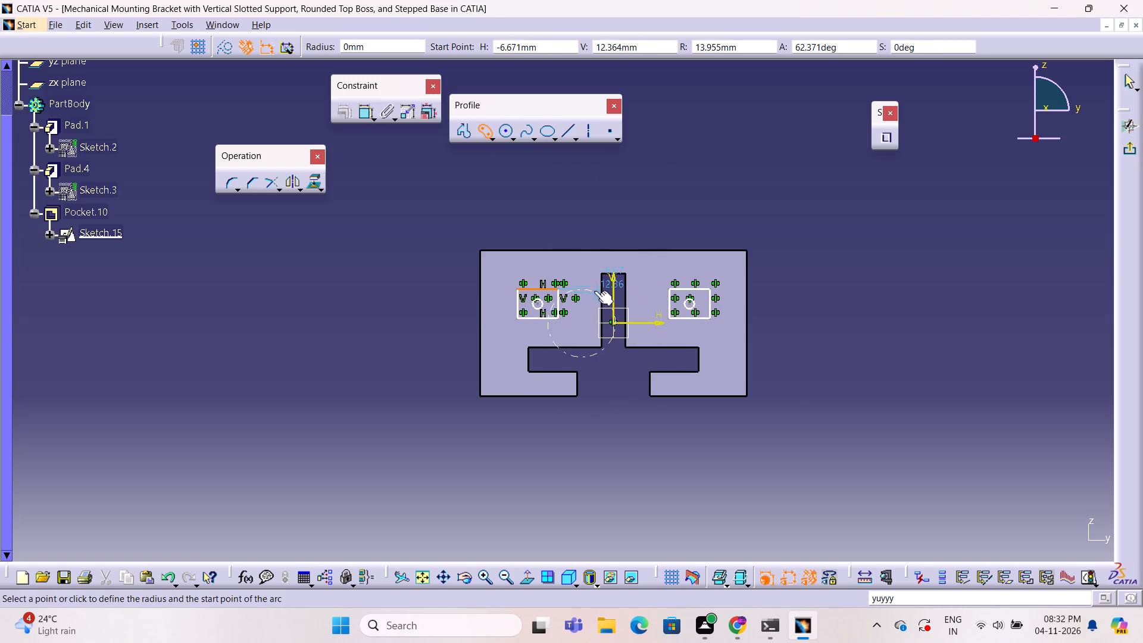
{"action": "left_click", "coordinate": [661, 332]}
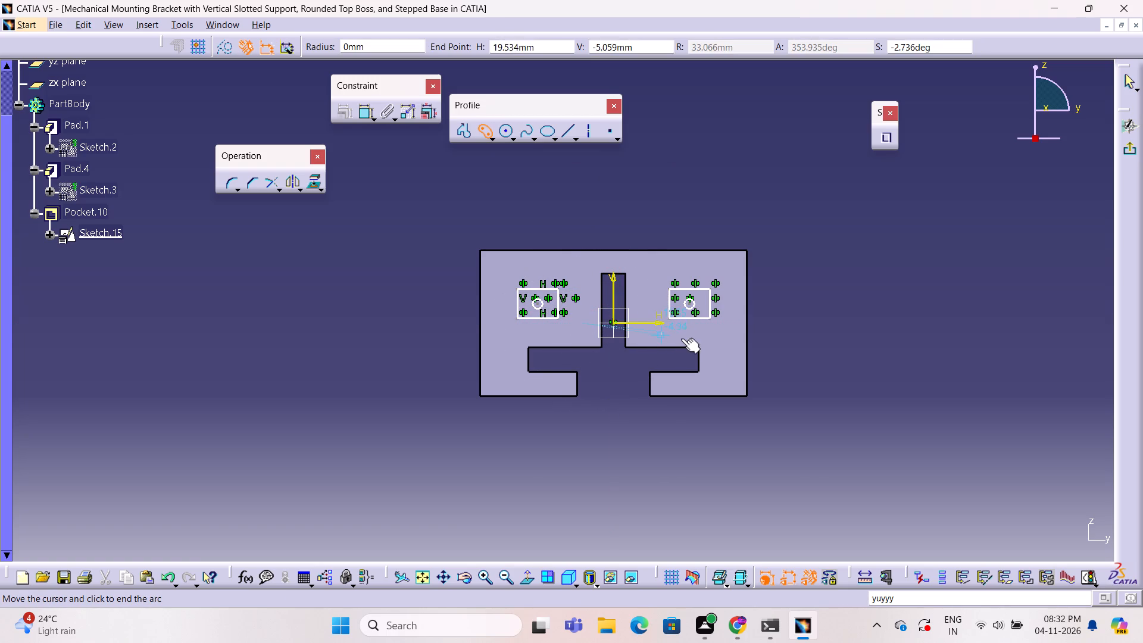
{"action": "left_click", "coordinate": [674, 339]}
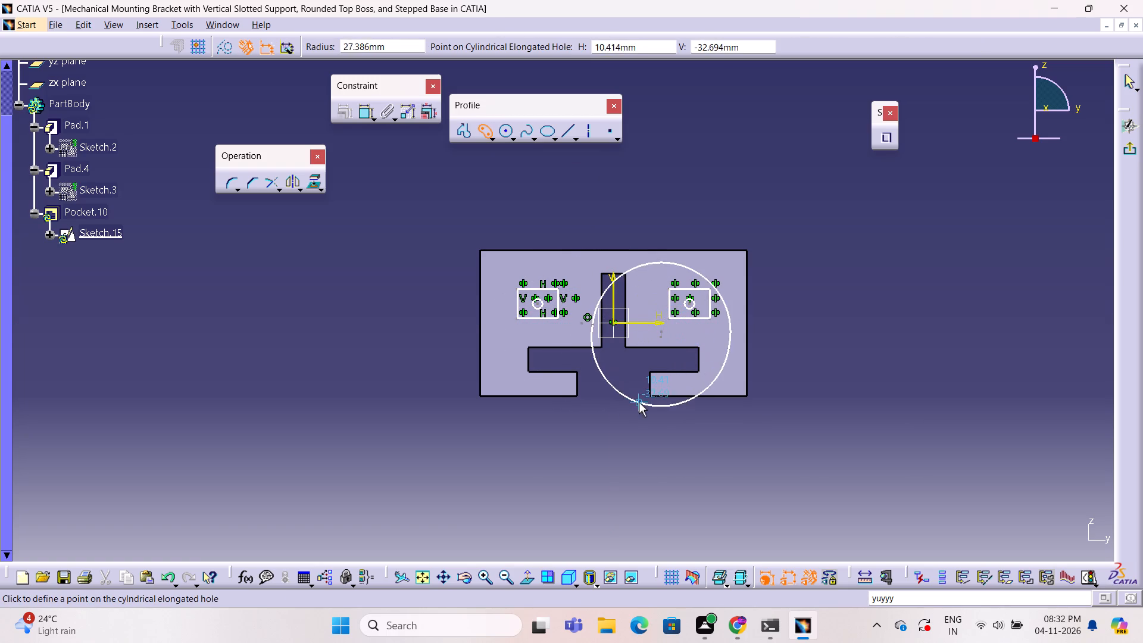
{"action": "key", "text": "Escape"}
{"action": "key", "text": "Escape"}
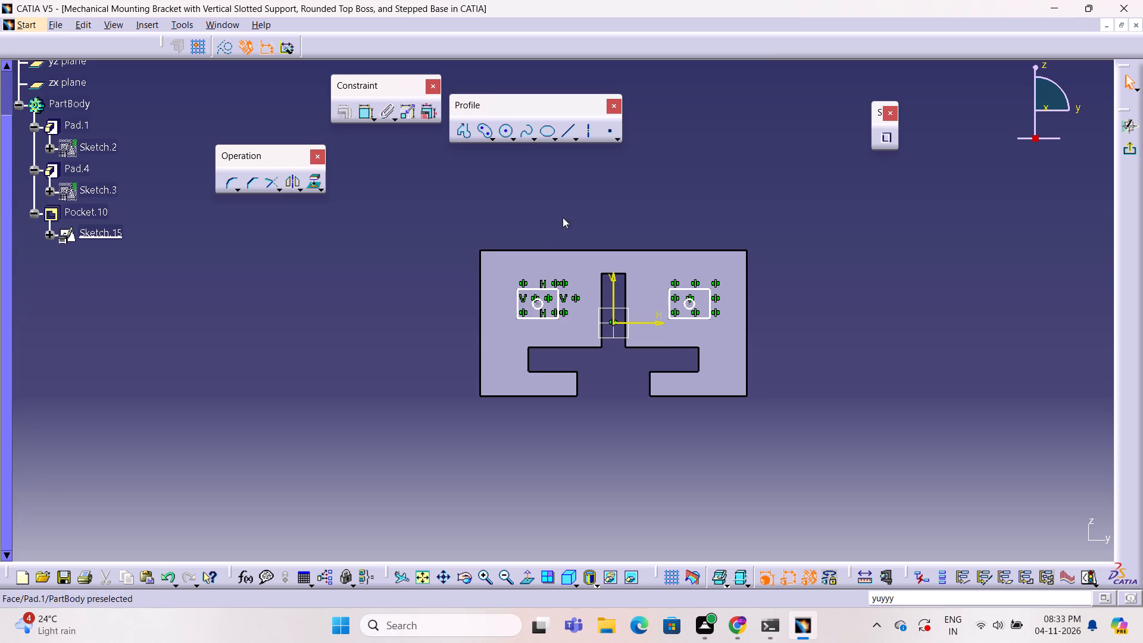
Sketch a U-shaped cylindrical elongated hole with a centreline radius of about 15 mm below the rectangle right of the vertical slot.
{"action": "left_click", "coordinate": [481, 123]}
{"action": "left_click", "coordinate": [719, 334]}
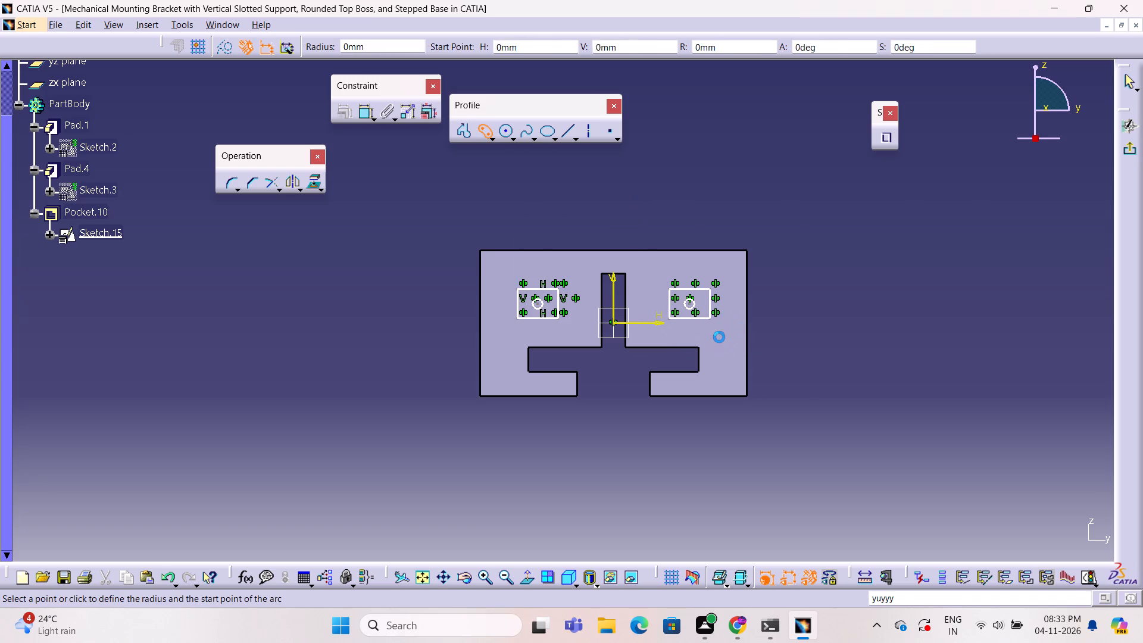
{"action": "left_click", "coordinate": [685, 334]}
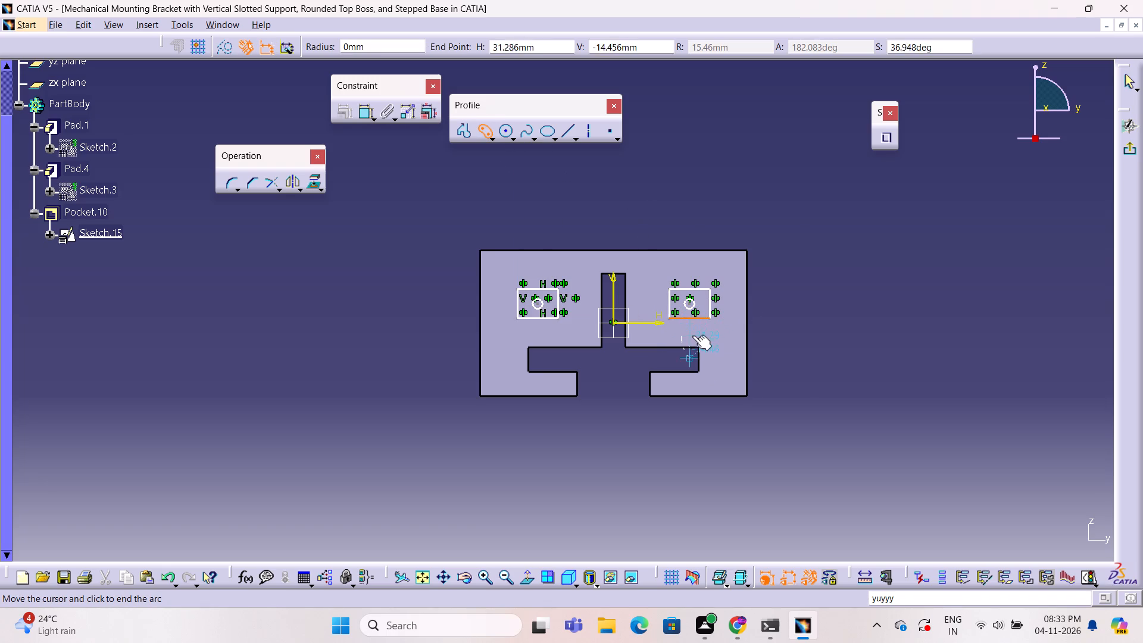
{"action": "left_click", "coordinate": [729, 338]}
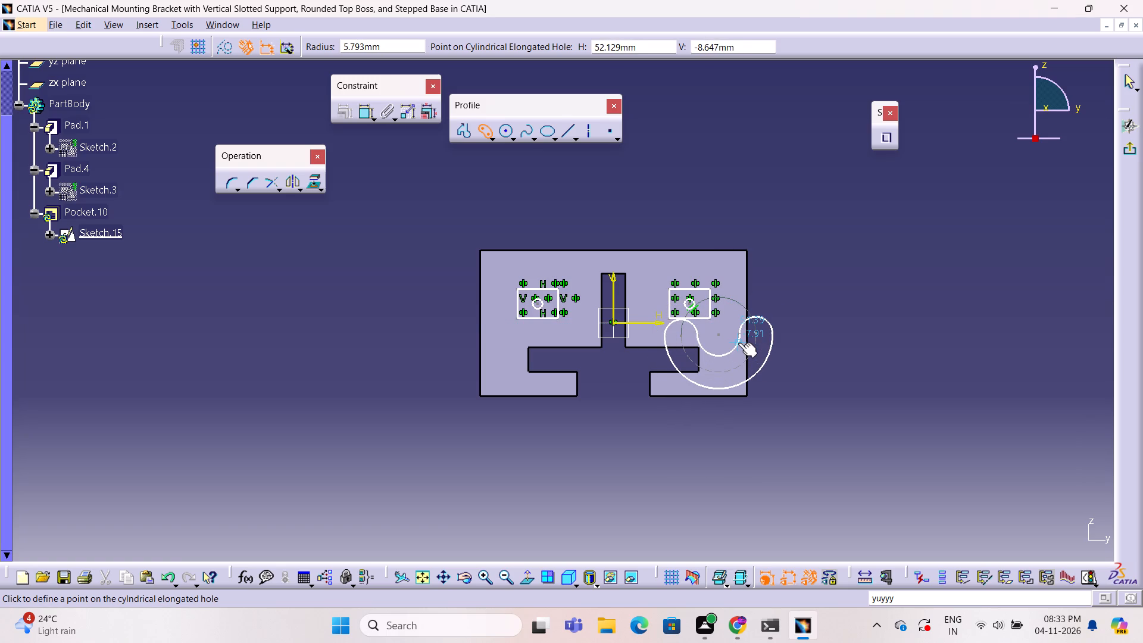
{"action": "left_click", "coordinate": [738, 342]}
{"action": "left_click", "coordinate": [829, 344]}
{"action": "key", "text": "Escape"}
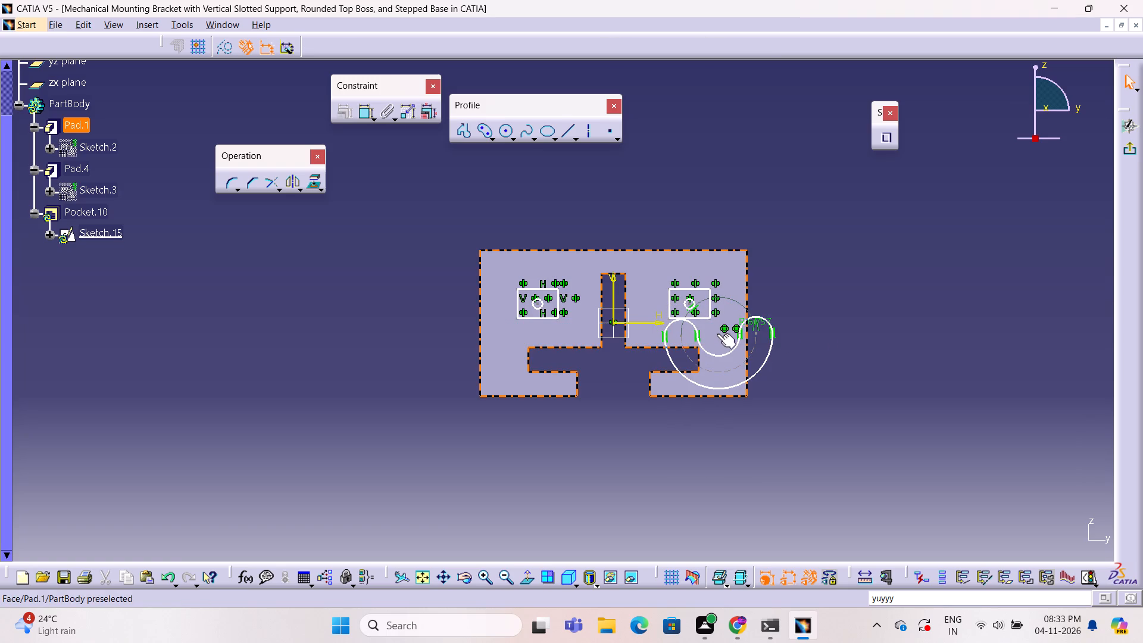
Constrain the curved slot's arc centre coincident with the sketch origin and leave the sketch to update the pocket.
{"action": "left_click", "coordinate": [718, 334]}
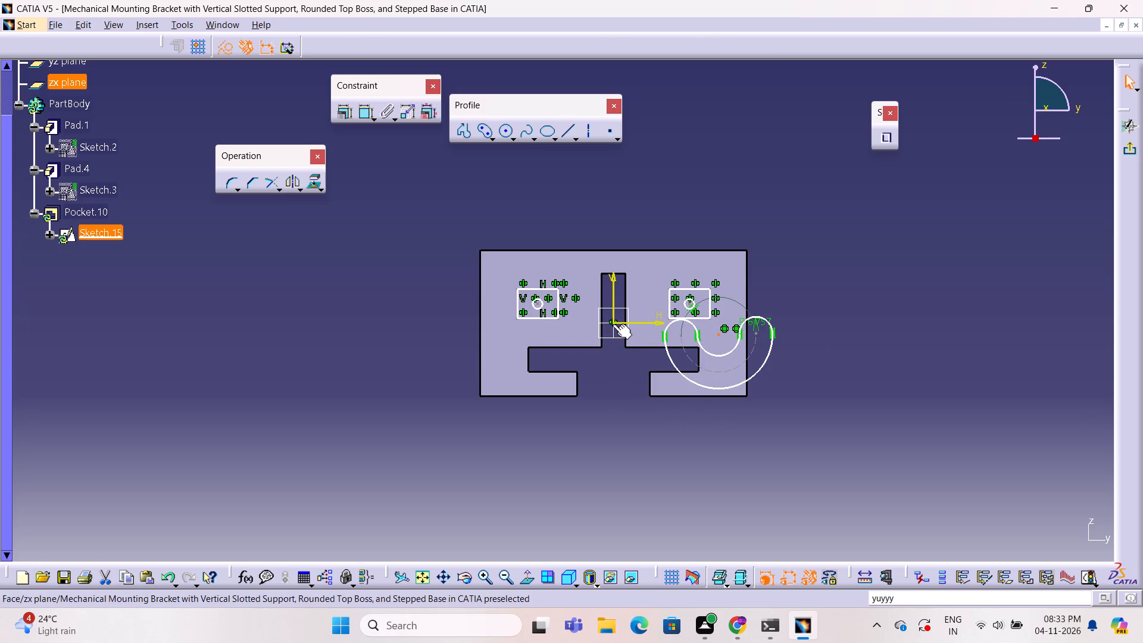
{"action": "left_click", "coordinate": [613, 324], "text": "ctrl"}
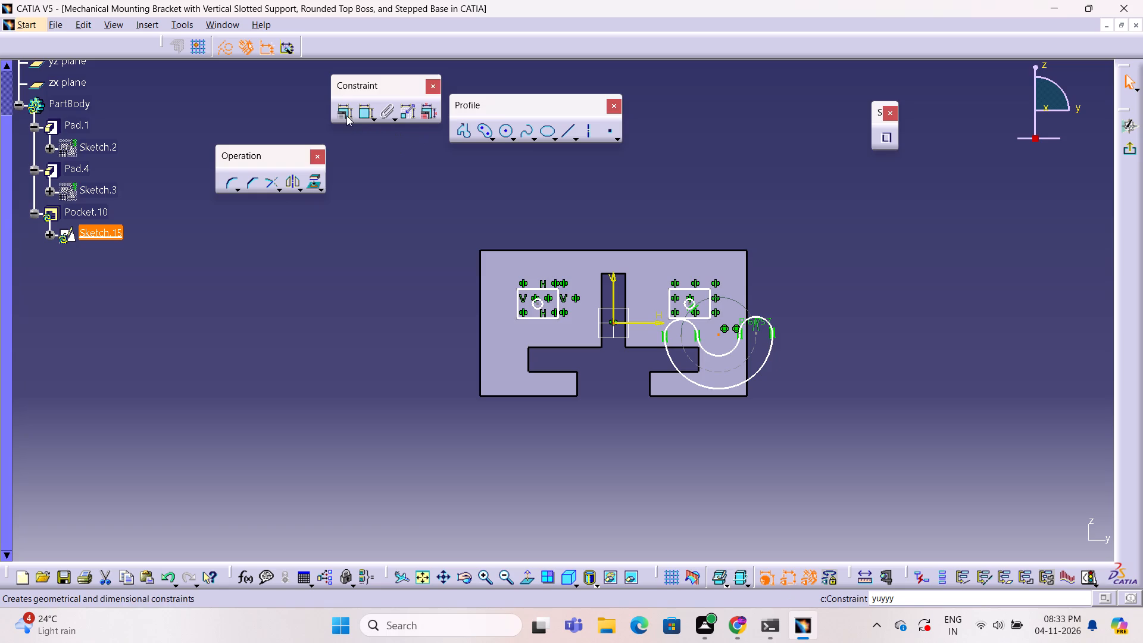
{"action": "left_click", "coordinate": [346, 116]}
{"action": "left_click", "coordinate": [936, 200]}
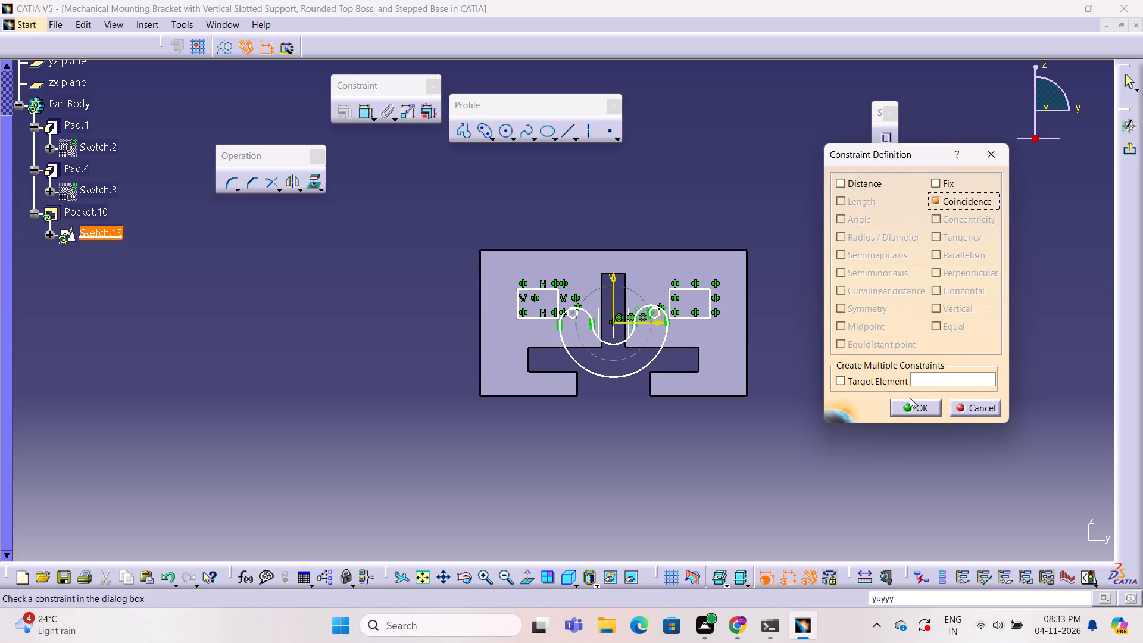
{"action": "left_click", "coordinate": [913, 410]}
{"action": "left_click", "coordinate": [827, 352]}
{"action": "left_click", "coordinate": [1135, 148]}
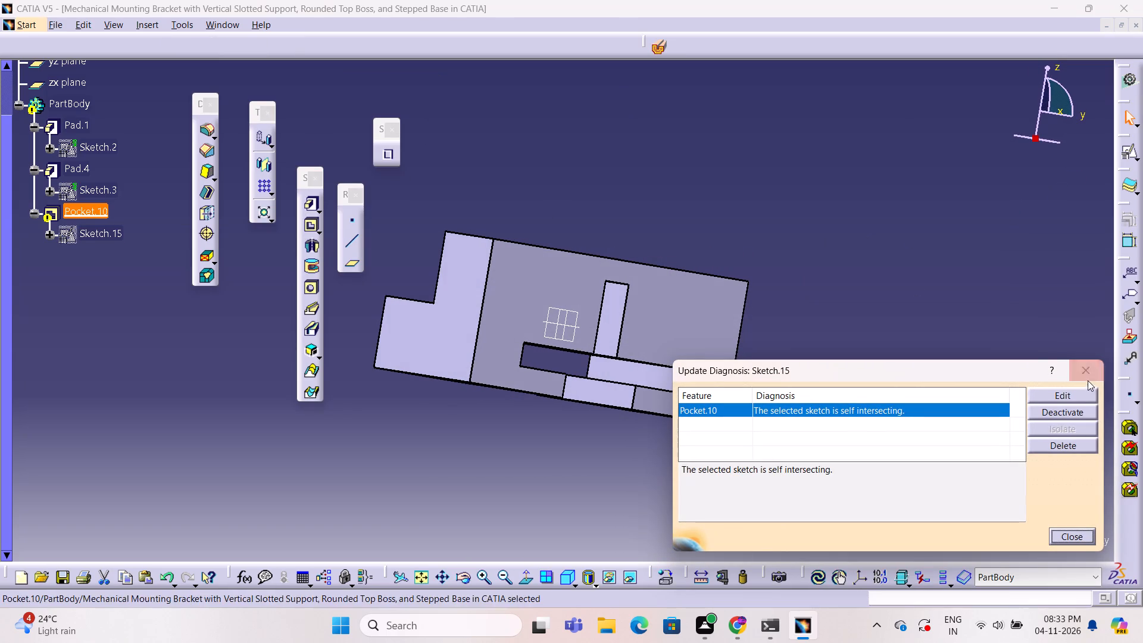
{"action": "left_click", "coordinate": [1086, 364]}
{"action": "left_click", "coordinate": [929, 306]}
Undo the curved slot added to the pocket's sketch, leaving only the two mirrored rectangles.
{"action": "double_click", "coordinate": [103, 230]}
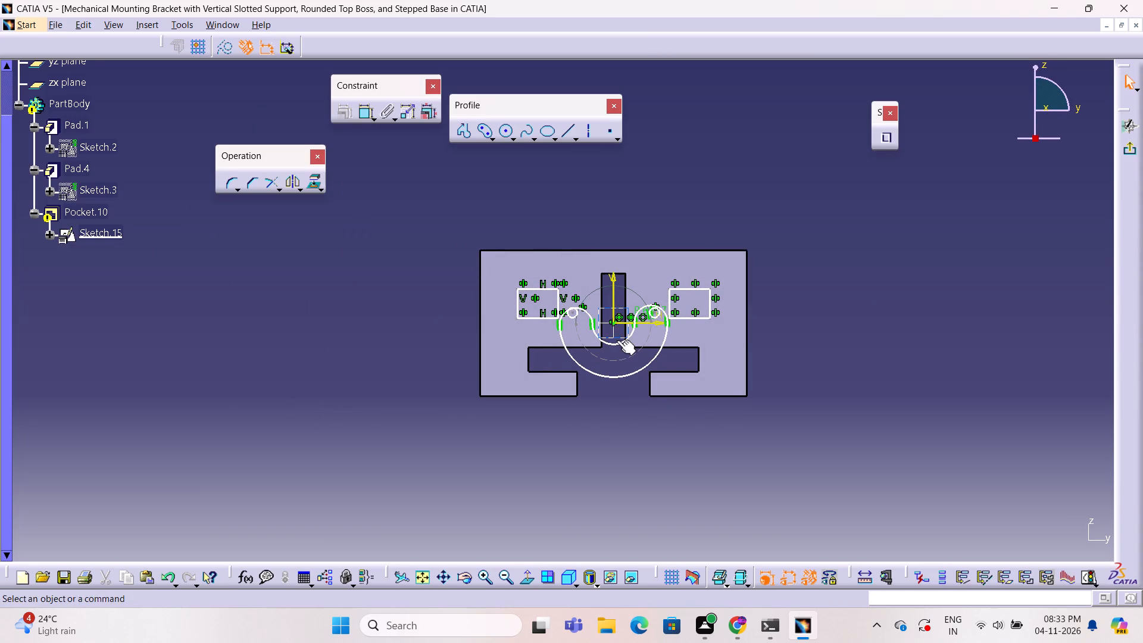
{"action": "key", "text": "ctrl+z"}
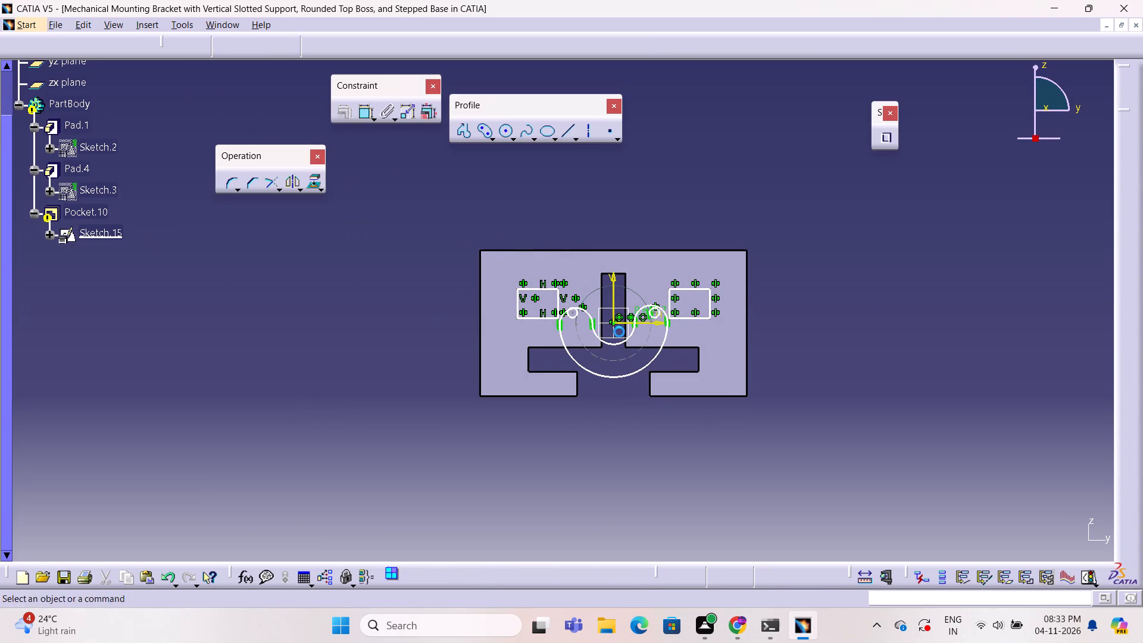
{"action": "key", "text": "ctrl+z"}
{"action": "key", "text": "ctrl+z"}
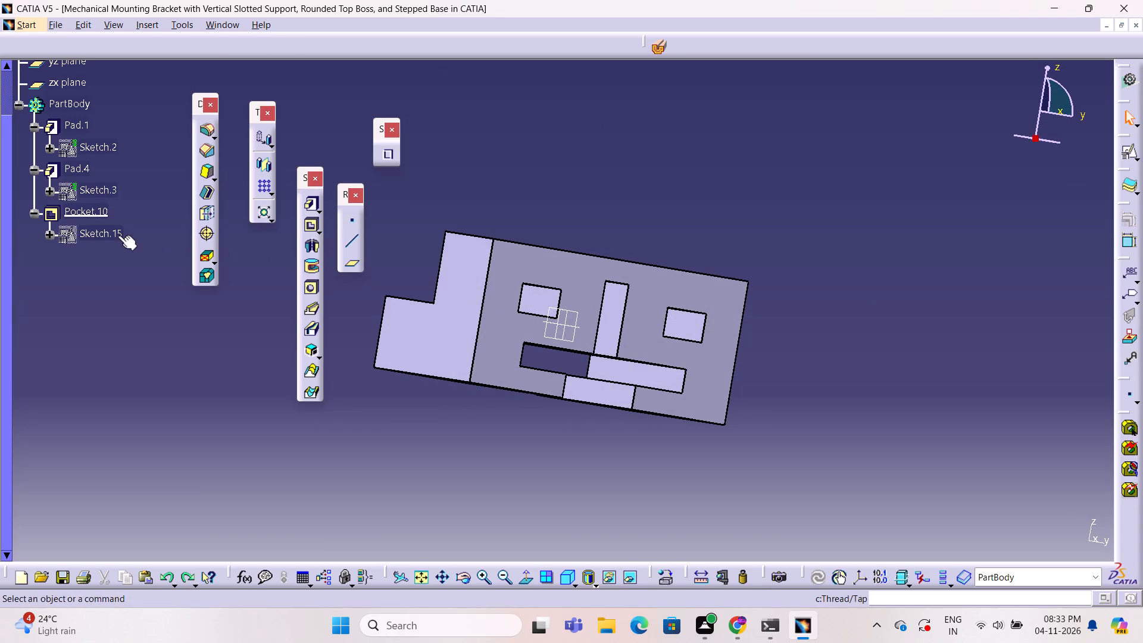
Reopen Sketch.15 and sketch a small rectangle inside the rectangle left of the vertical slot.
{"action": "double_click", "coordinate": [118, 235]}
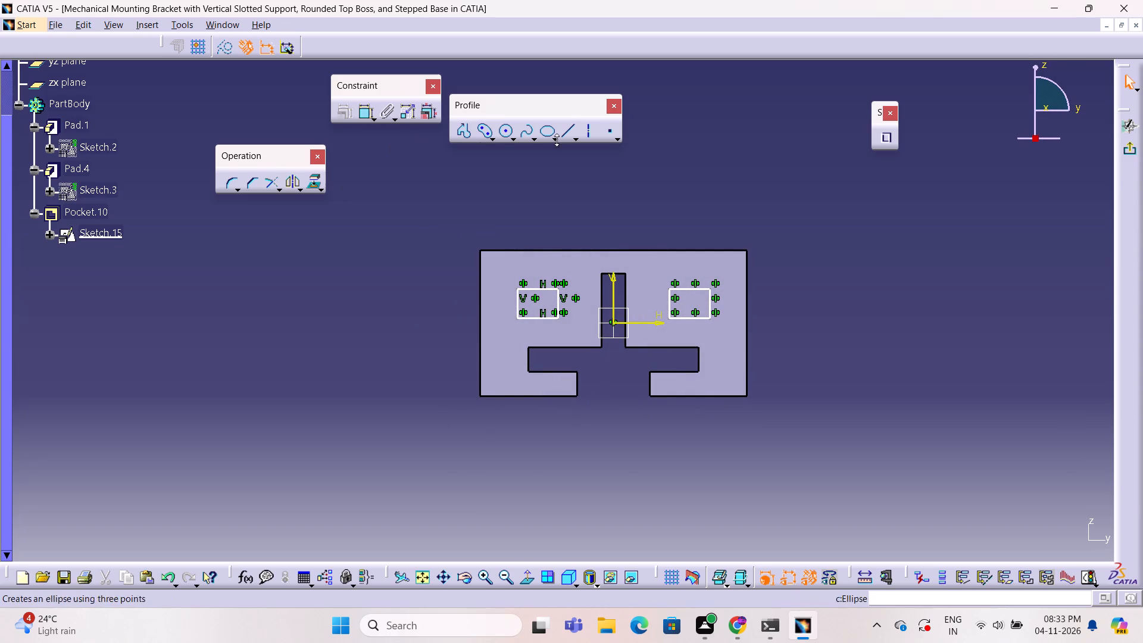
{"action": "left_click", "coordinate": [496, 136]}
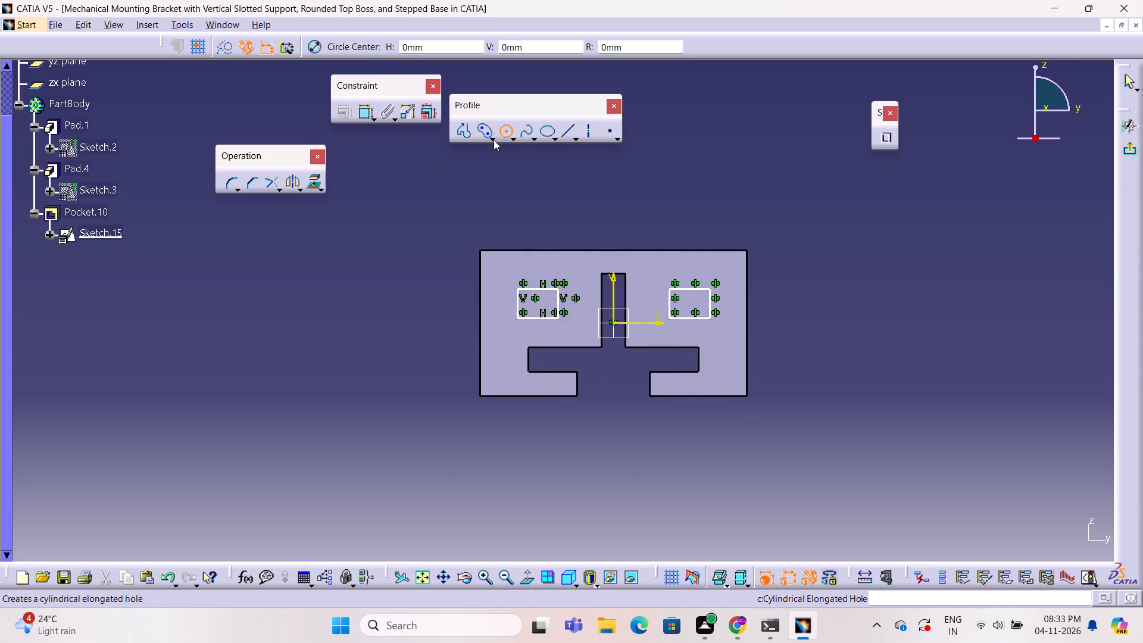
{"action": "left_click", "coordinate": [494, 140]}
{"action": "left_click", "coordinate": [511, 160]}
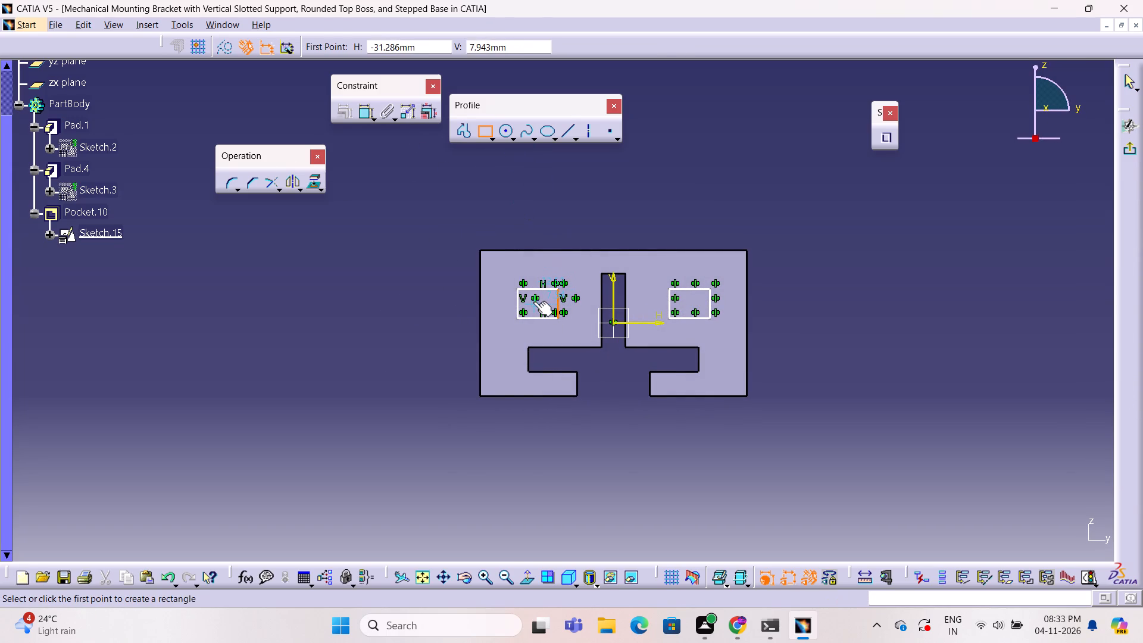
{"action": "left_click", "coordinate": [541, 305]}
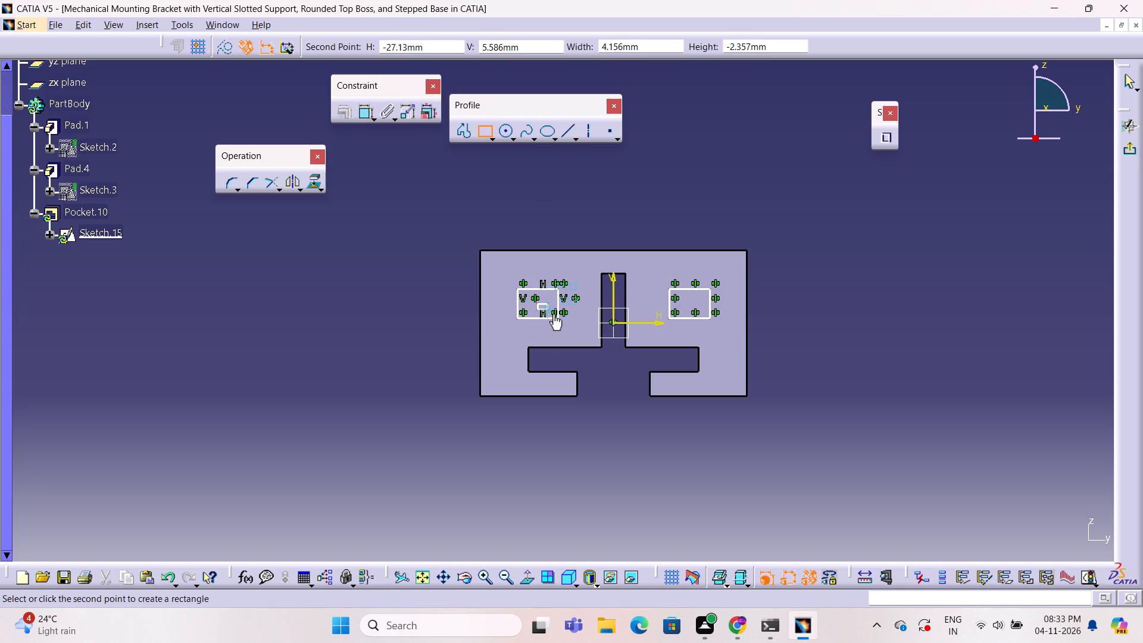
{"action": "left_click", "coordinate": [552, 314]}
{"action": "left_click", "coordinate": [926, 320]}
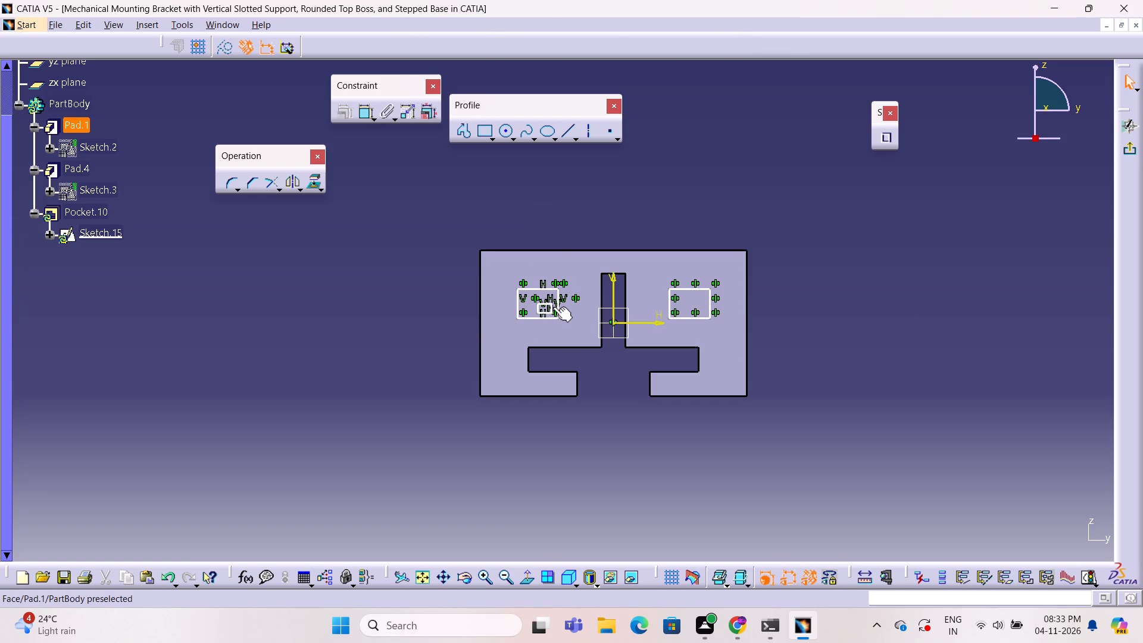
Mirror the small inner rectangle about the sketch's vertical axis and leave the sketch to update the pocket.
{"action": "left_click", "coordinate": [553, 307]}
{"action": "left_click", "coordinate": [546, 304], "text": "ctrl"}
{"action": "left_click", "coordinate": [537, 308], "text": "ctrl"}
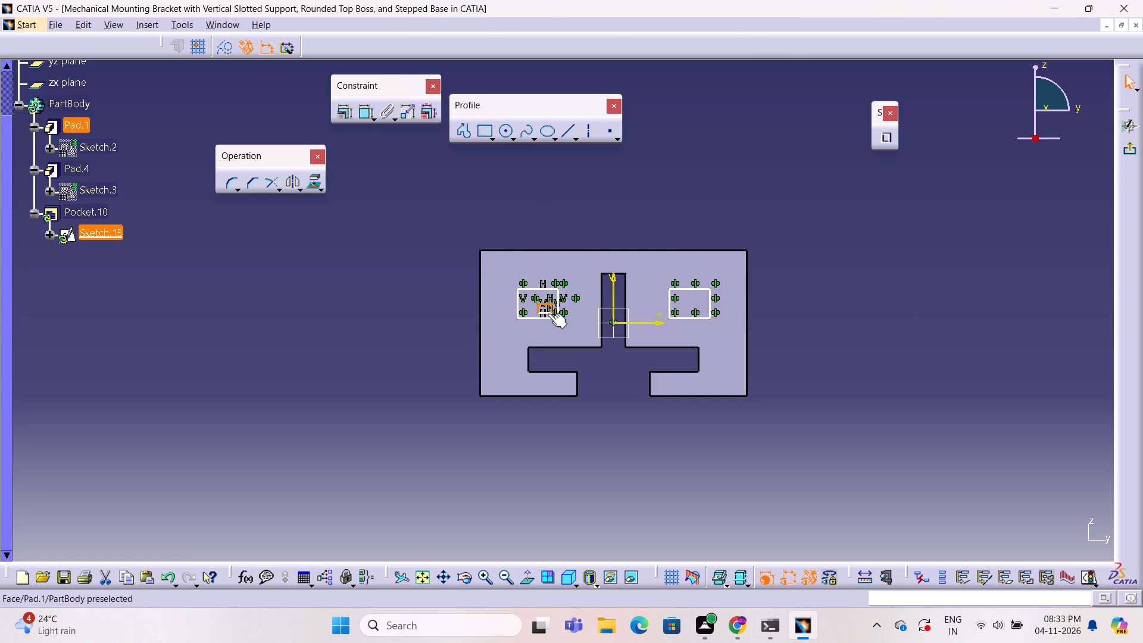
{"action": "left_click", "coordinate": [548, 313], "text": "ctrl"}
{"action": "left_click", "coordinate": [288, 182]}
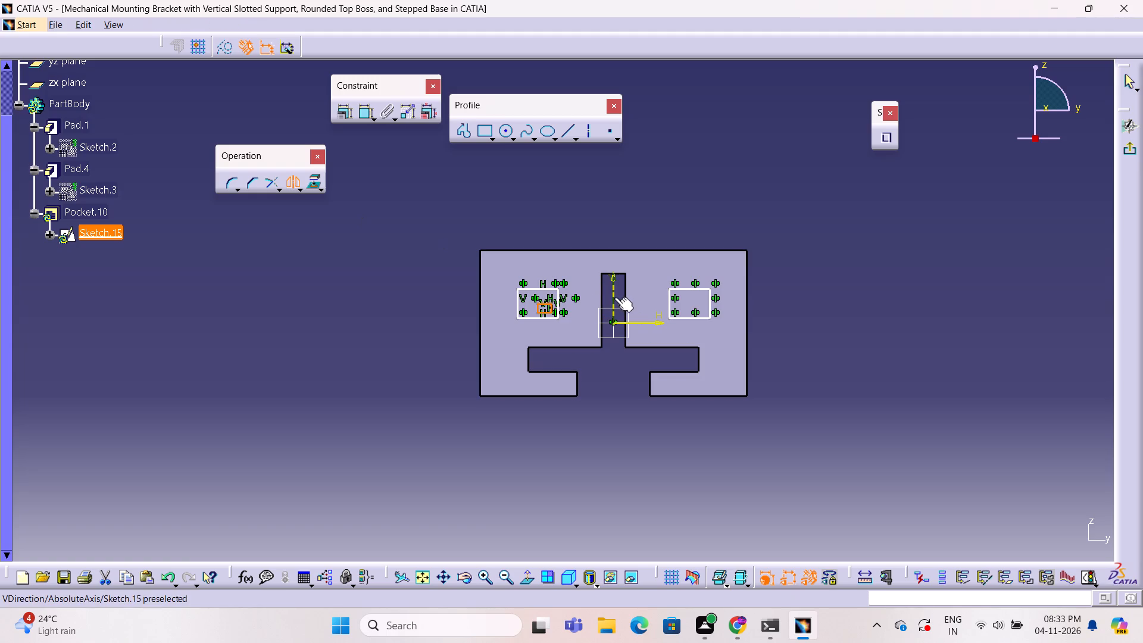
{"action": "left_click", "coordinate": [614, 297]}
{"action": "left_click", "coordinate": [857, 300]}
{"action": "left_click", "coordinate": [1131, 148]}
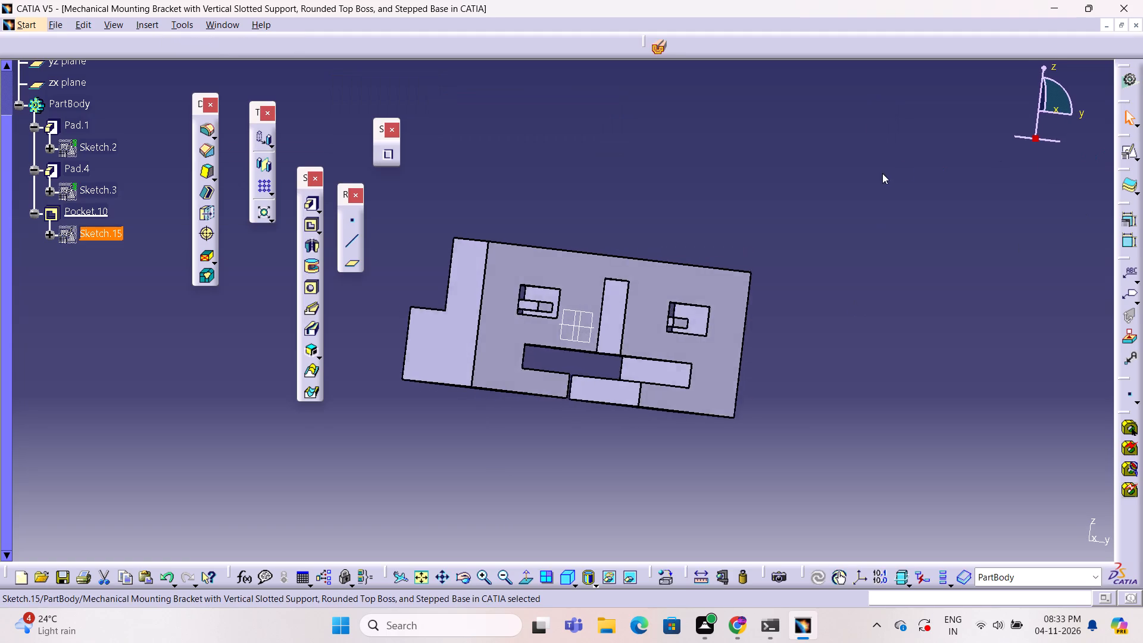
Examine the two openings and the rectangular posts inside them from above and below.
{"action": "middle_click_drag", "start_coordinate": [816, 339], "coordinate": [766, 180], "text": "ctrl"}
{"action": "right_click_drag", "start_coordinate": [816, 339], "coordinate": [766, 180], "text": "ctrl"}
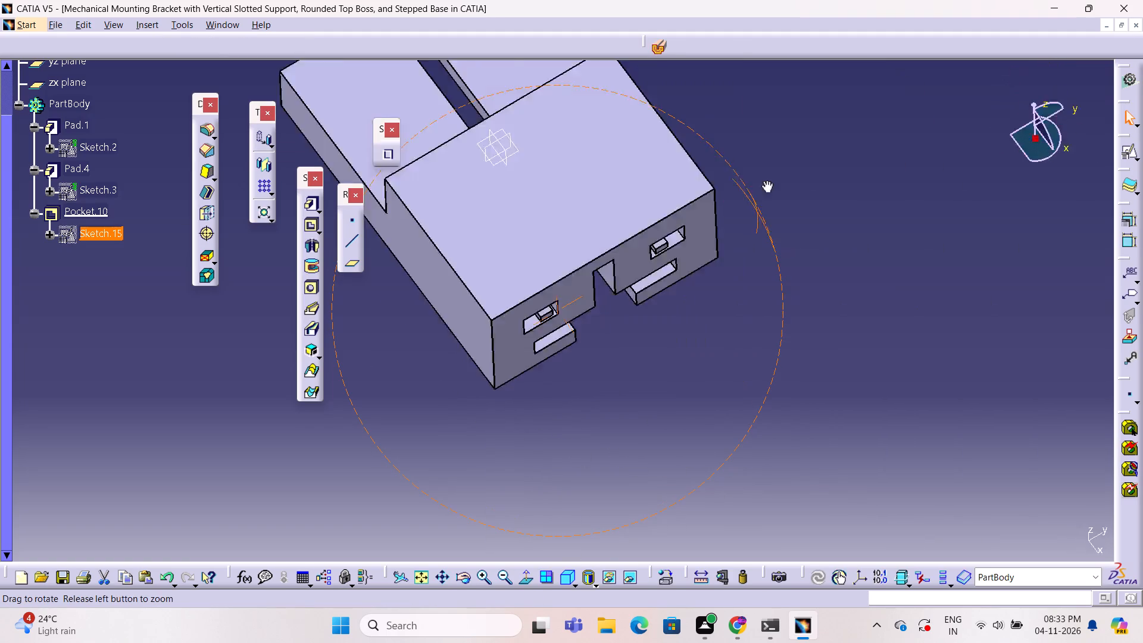
{"action": "middle_click_drag", "start_coordinate": [766, 180], "coordinate": [683, 244], "text": "ctrl"}
{"action": "right_click_drag", "start_coordinate": [766, 180], "coordinate": [683, 244], "text": "ctrl"}
{"action": "right_click", "coordinate": [683, 244], "text": "ctrl"}
{"action": "right_click", "coordinate": [683, 244], "text": "ctrl"}
{"action": "double_click", "coordinate": [573, 163]}
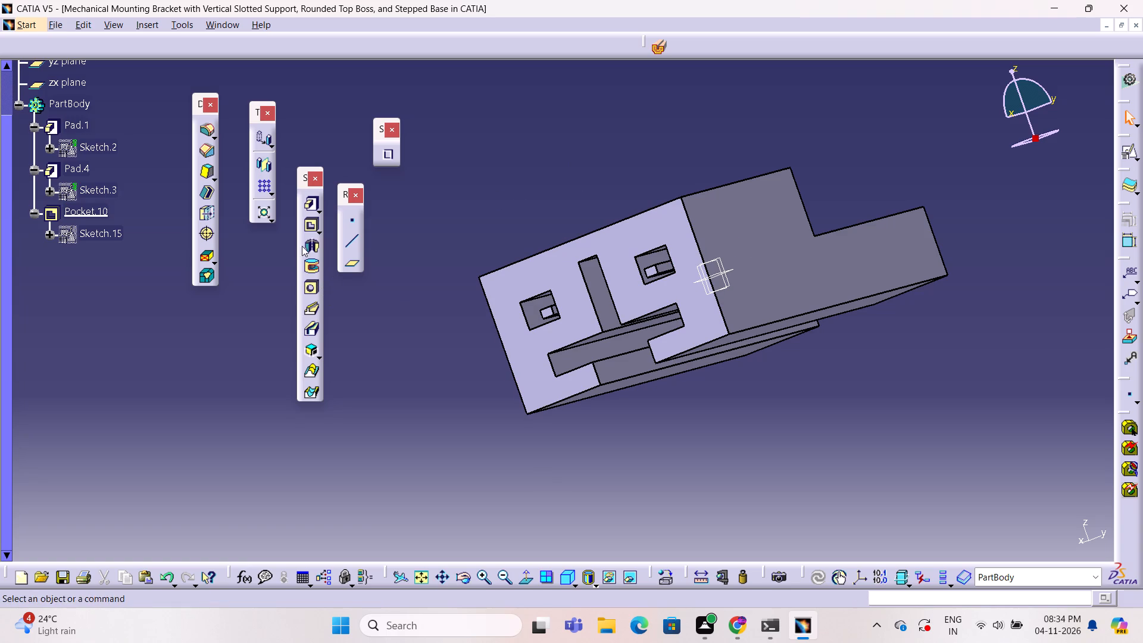
Reopen Sketch.15 and sketch three circles of increasing size descending from below the right rectangle to the plate's lower right corner, the largest about 6 mm radius.
{"action": "double_click", "coordinate": [113, 236]}
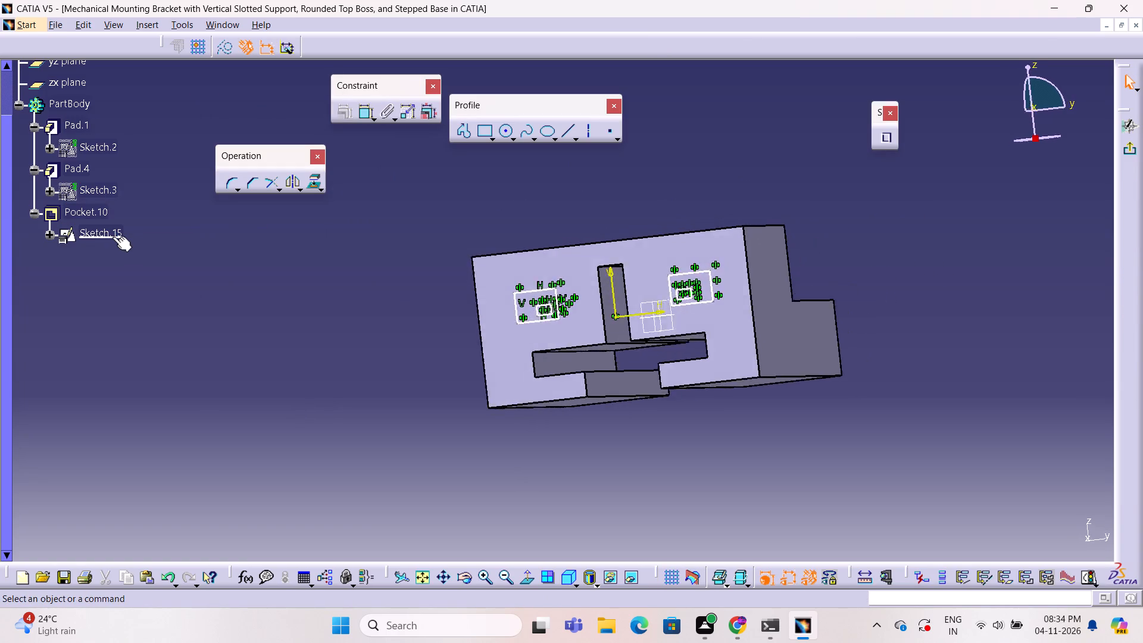
{"action": "left_click", "coordinate": [505, 133]}
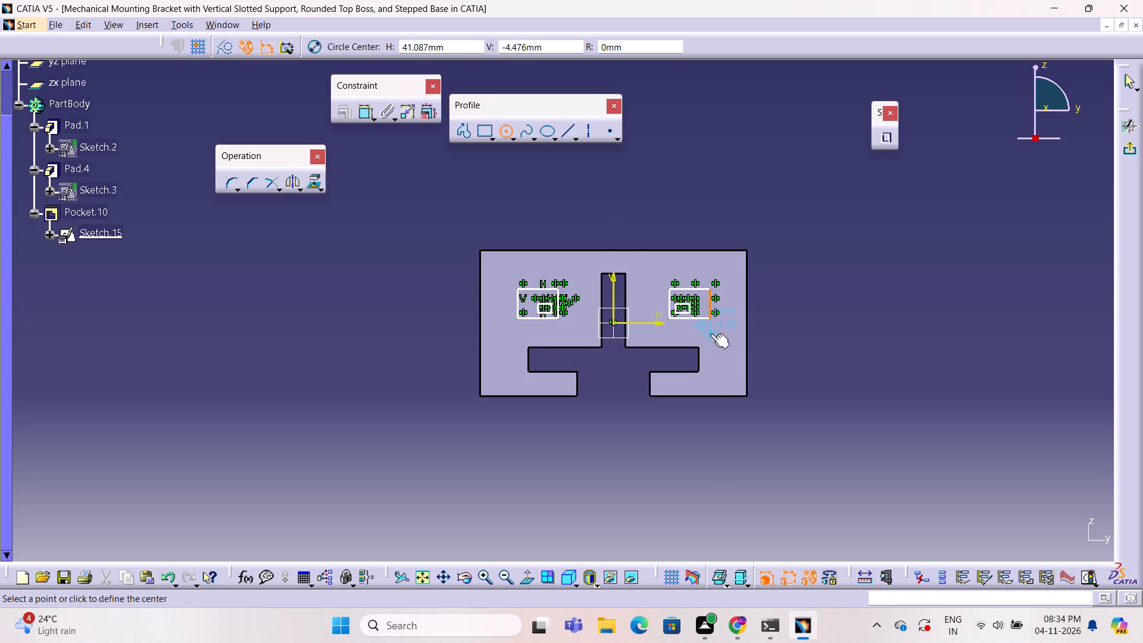
{"action": "left_click", "coordinate": [710, 334]}
{"action": "left_click", "coordinate": [713, 338]}
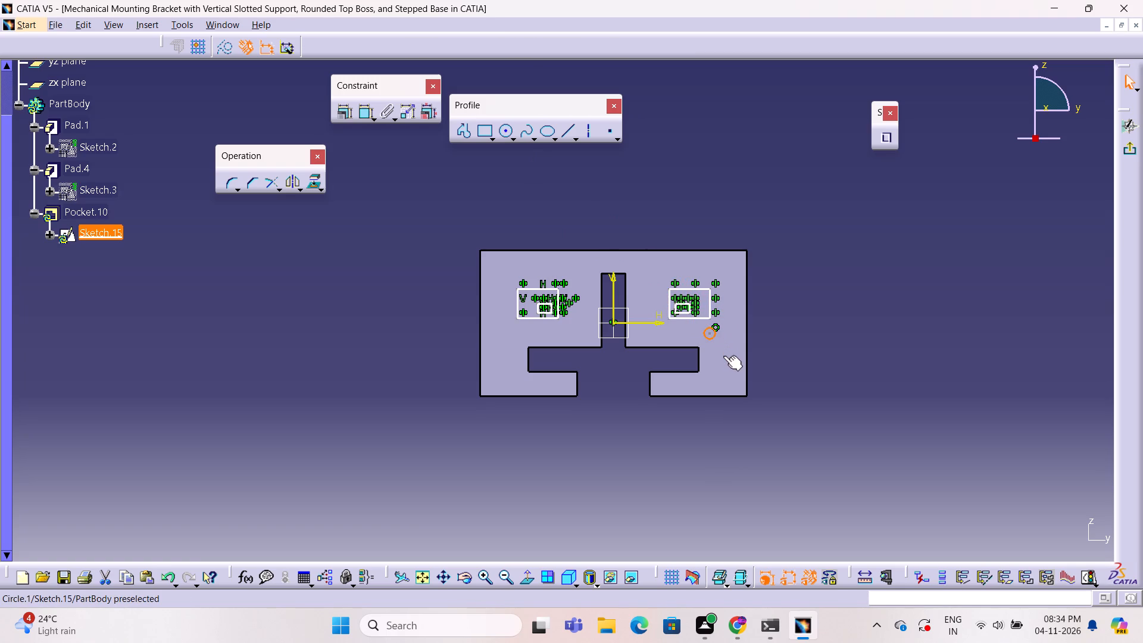
{"action": "left_click", "coordinate": [504, 138]}
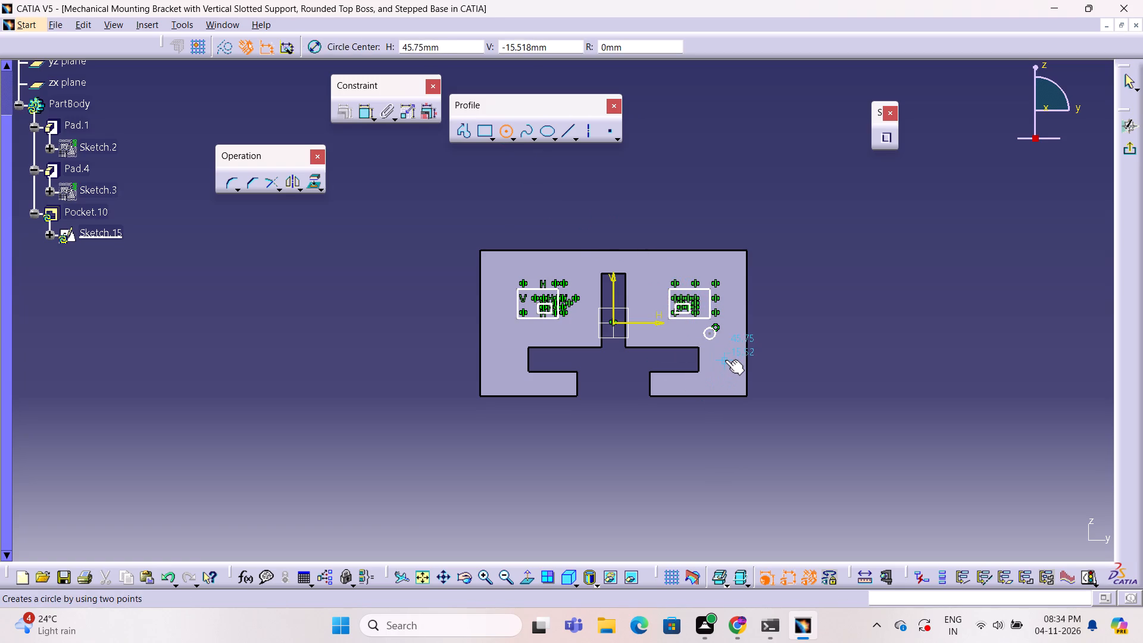
{"action": "left_click", "coordinate": [721, 352]}
{"action": "left_click", "coordinate": [726, 364]}
{"action": "left_click", "coordinate": [783, 349]}
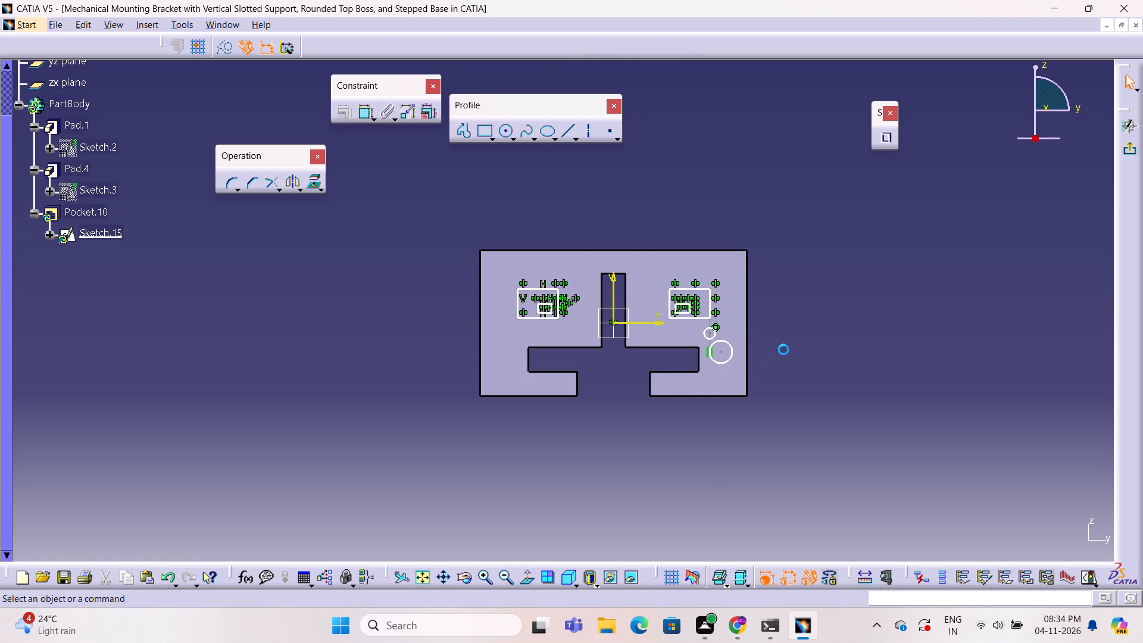
{"action": "left_click", "coordinate": [506, 132]}
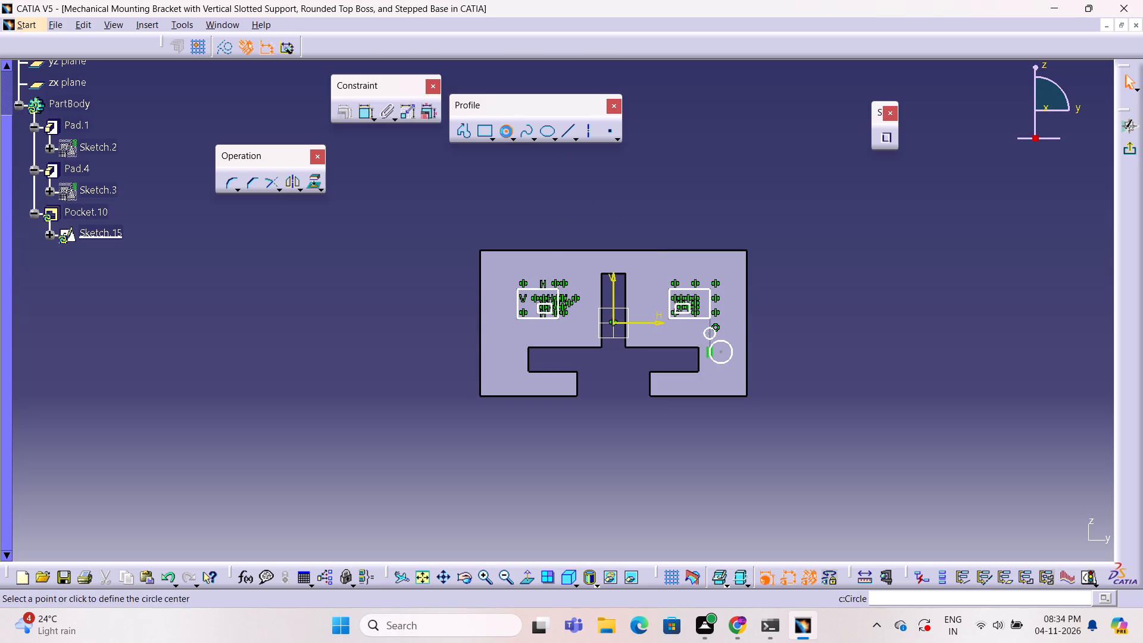
{"action": "left_click", "coordinate": [730, 374]}
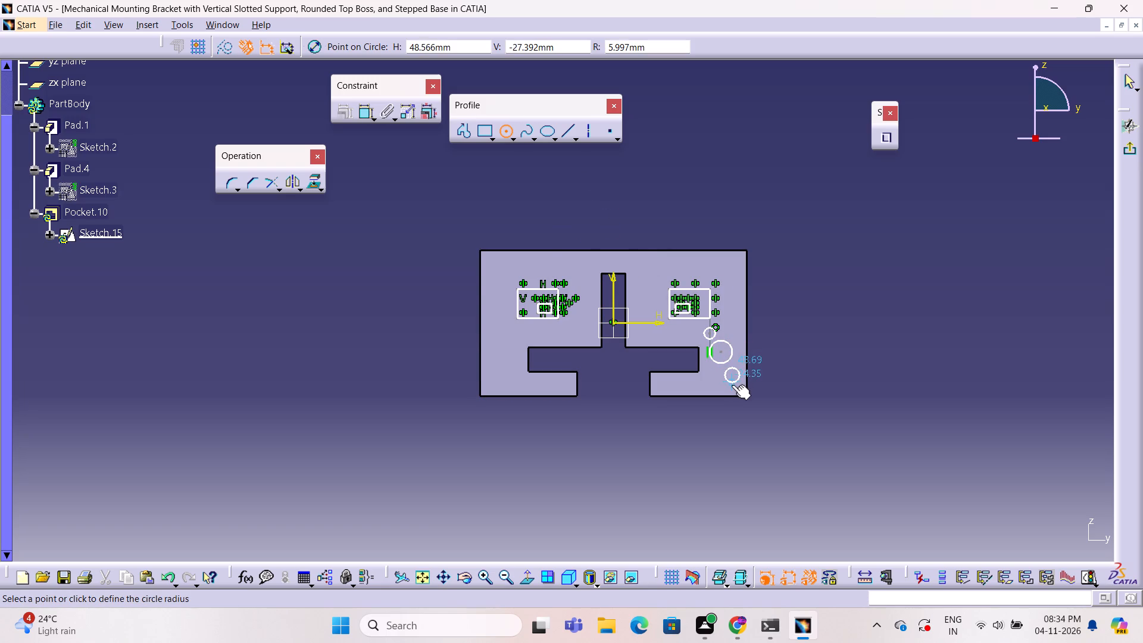
{"action": "left_click", "coordinate": [732, 385]}
{"action": "left_click", "coordinate": [835, 381]}
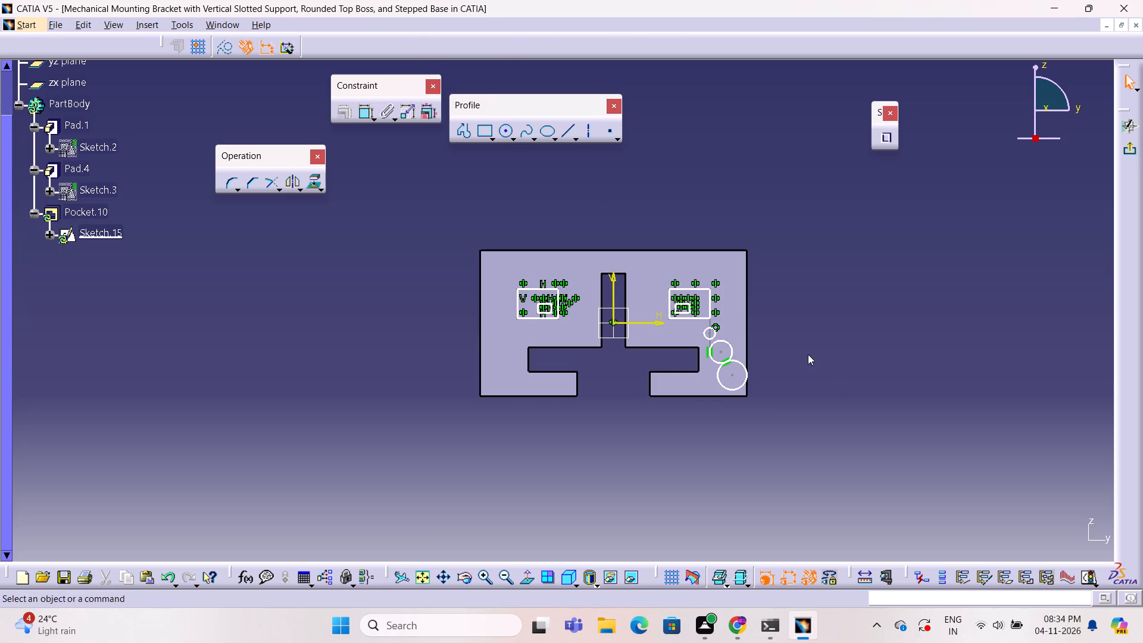
Mirror the three circles about the sketch's vertical axis and leave the sketch to update the pocket.
{"action": "left_click", "coordinate": [713, 338]}
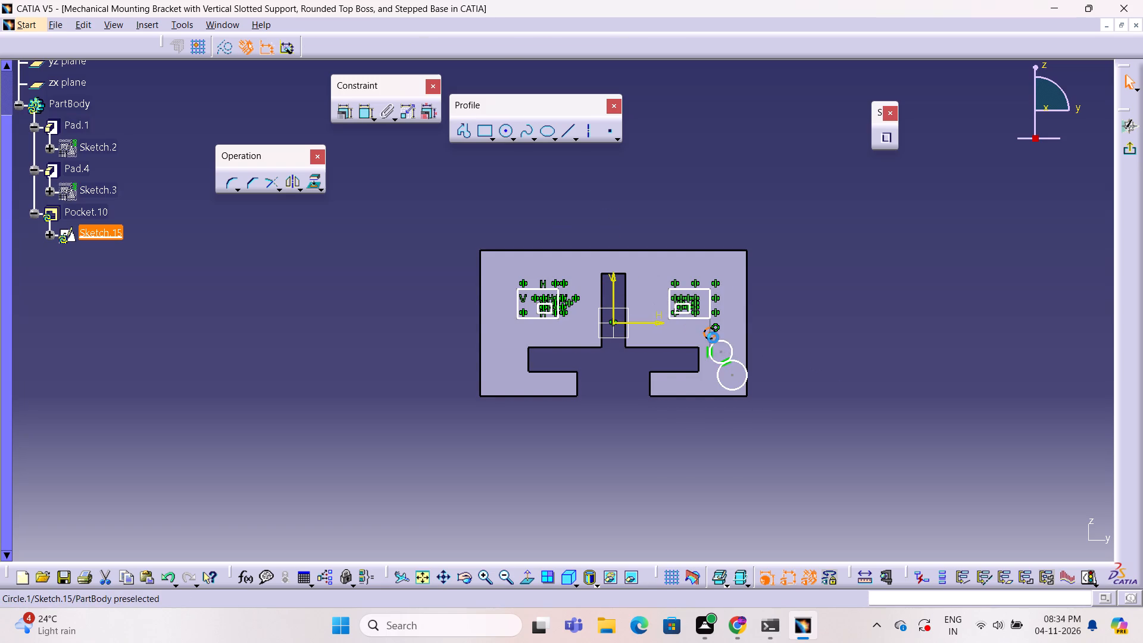
{"action": "left_click", "coordinate": [730, 347]}
{"action": "left_click", "coordinate": [743, 365]}
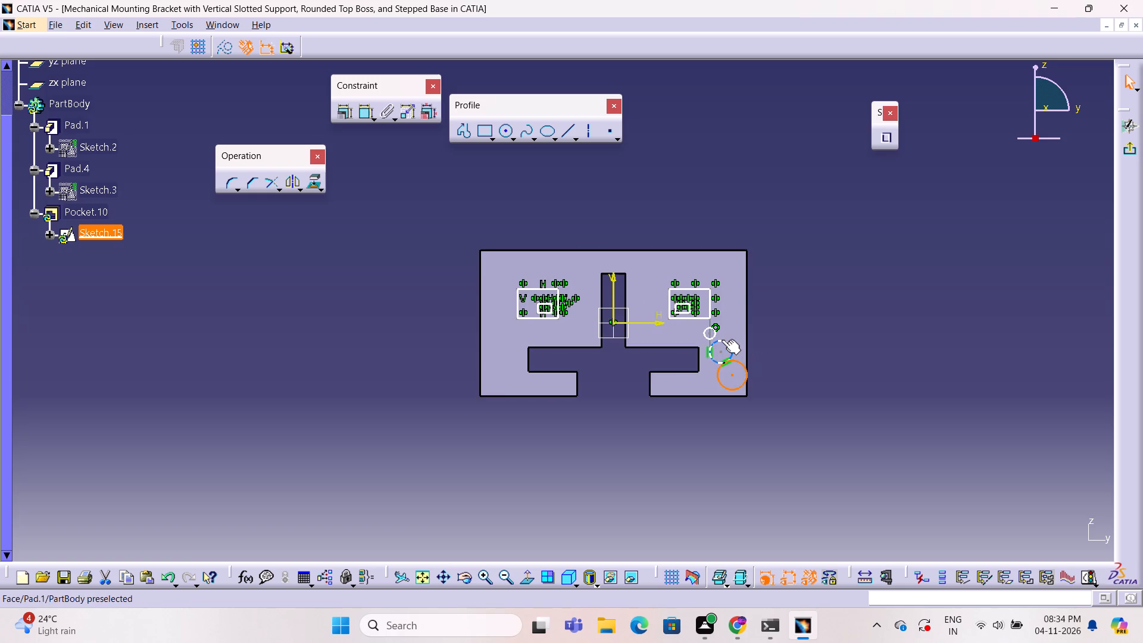
{"action": "left_click", "coordinate": [717, 333], "text": "ctrl"}
{"action": "left_click", "coordinate": [729, 348], "text": "ctrl"}
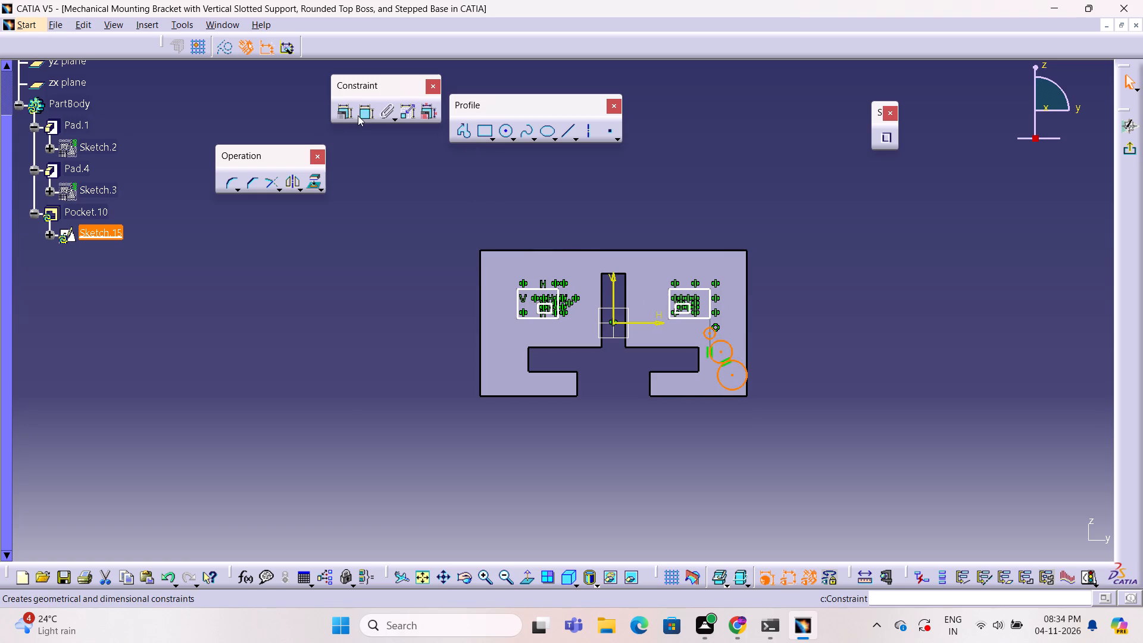
{"action": "left_click", "coordinate": [291, 184]}
{"action": "left_click", "coordinate": [613, 290]}
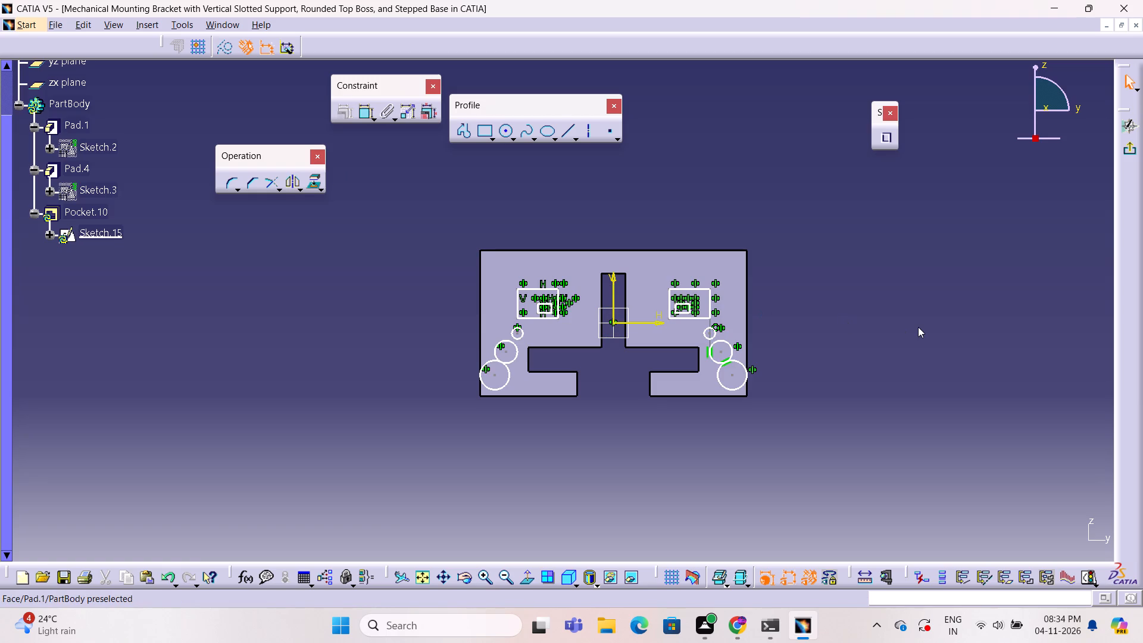
{"action": "left_click", "coordinate": [918, 327]}
{"action": "left_click", "coordinate": [1125, 149]}
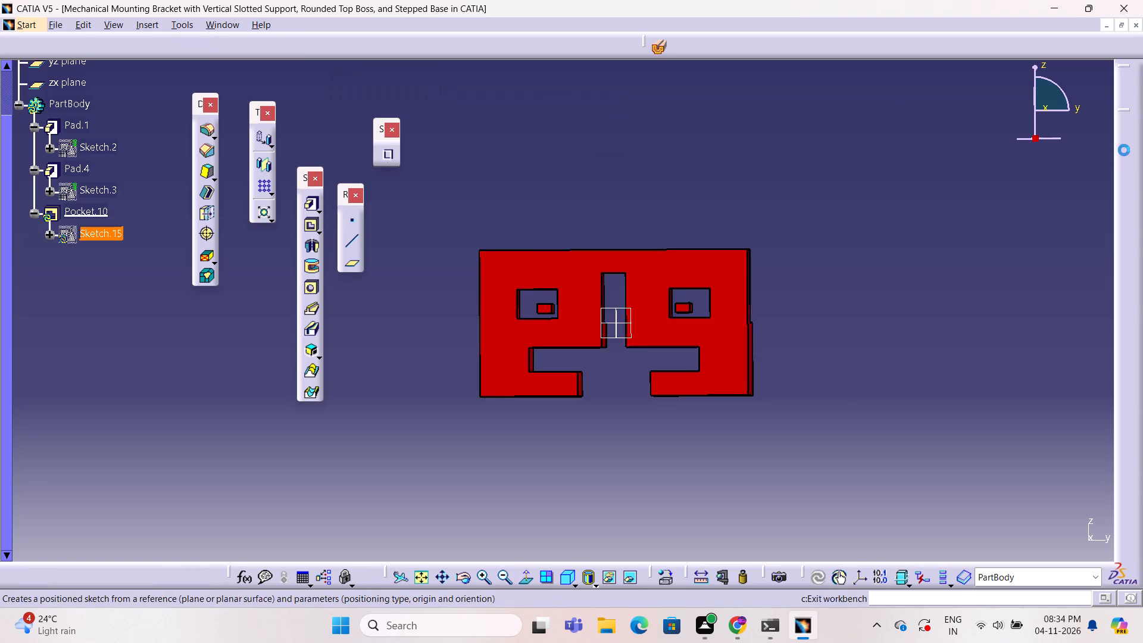
Examine the mirrored rows of round holes and the rectangular openings from above, below and the front.
{"action": "middle_click_drag", "start_coordinate": [613, 396], "coordinate": [791, 460], "text": "ctrl"}
{"action": "right_click_drag", "start_coordinate": [611, 398], "coordinate": [791, 460], "text": "ctrl"}
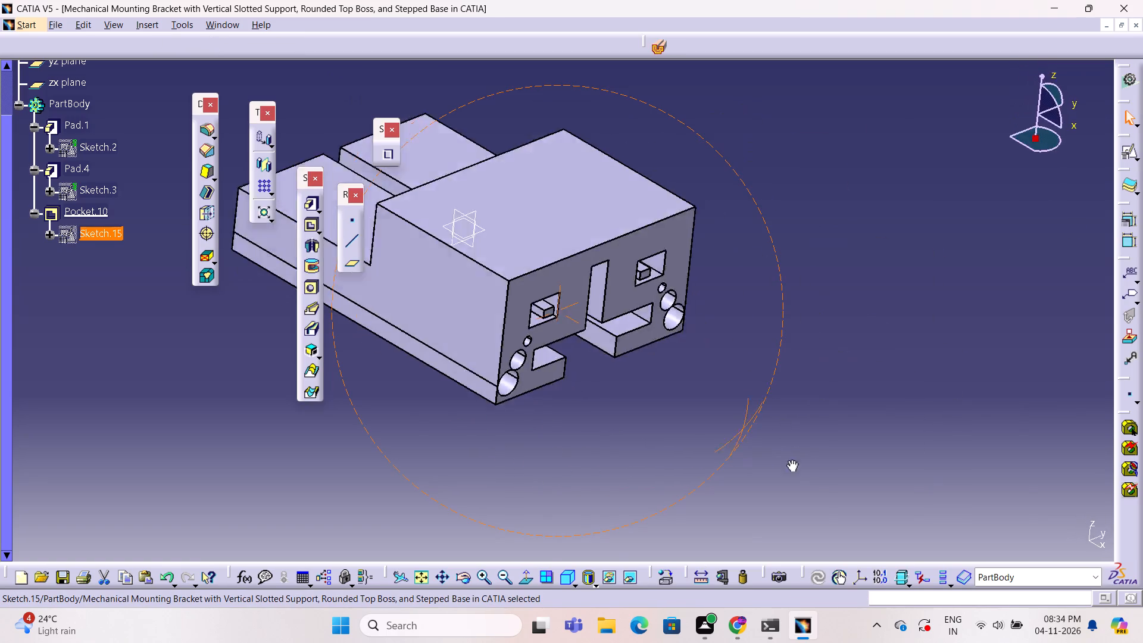
{"action": "middle_click_drag", "start_coordinate": [791, 460], "coordinate": [722, 354], "text": "ctrl"}
{"action": "right_click_drag", "start_coordinate": [791, 460], "coordinate": [722, 354], "text": "ctrl"}
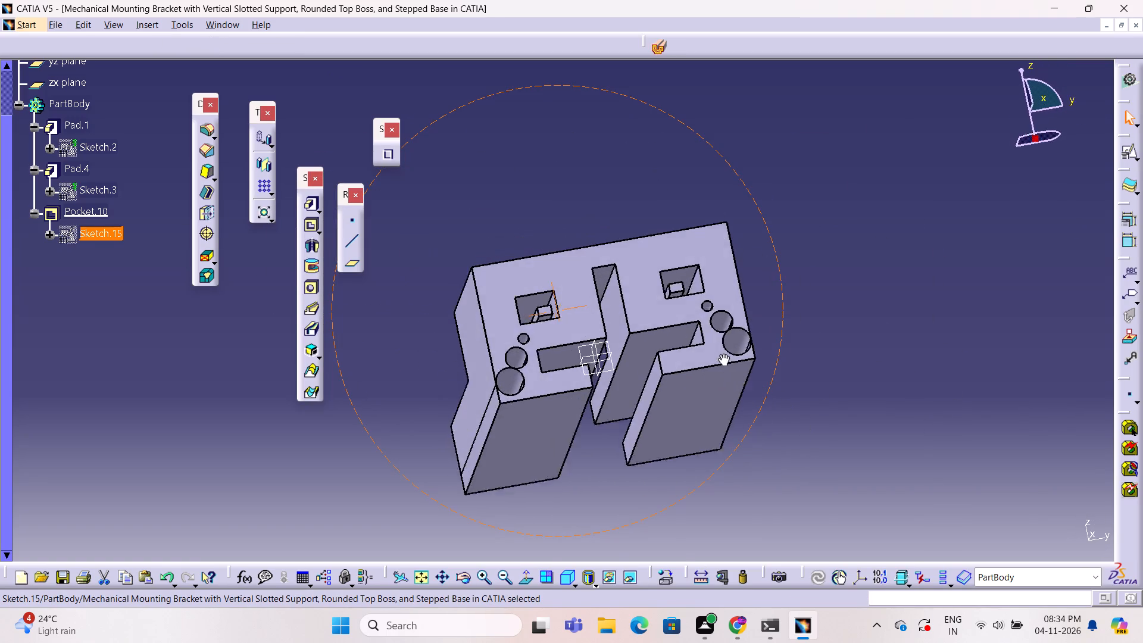
{"action": "middle_click_drag", "start_coordinate": [722, 354], "coordinate": [717, 445], "text": "ctrl"}
{"action": "right_click_drag", "start_coordinate": [722, 354], "coordinate": [716, 446], "text": "ctrl"}
{"action": "middle_click", "coordinate": [717, 445], "text": "ctrl"}
{"action": "middle_click", "coordinate": [717, 446], "text": "ctrl"}
{"action": "right_click", "coordinate": [716, 446], "text": "ctrl"}
{"action": "scroll", "coordinate": [711, 439], "scroll_direction": "down", "scroll_amount": 1}
{"action": "left_click", "coordinate": [861, 376]}
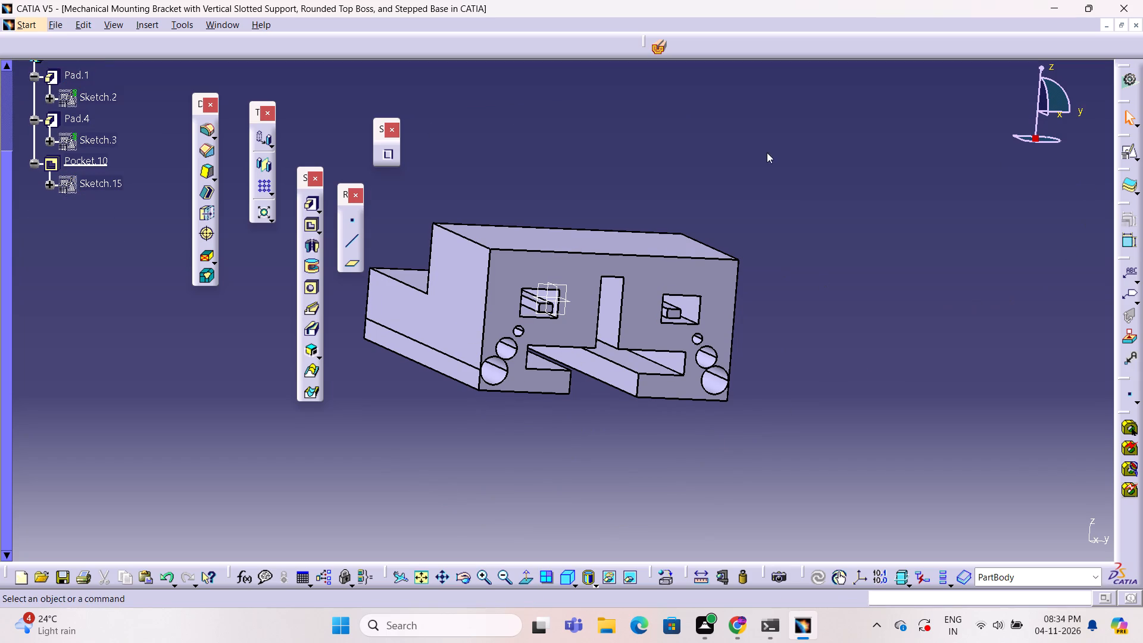
Reopen Sketch.15 and sketch a small circle near the plate's upper edge, between the vertical slot and the right rectangle.
{"action": "double_click", "coordinate": [104, 187]}
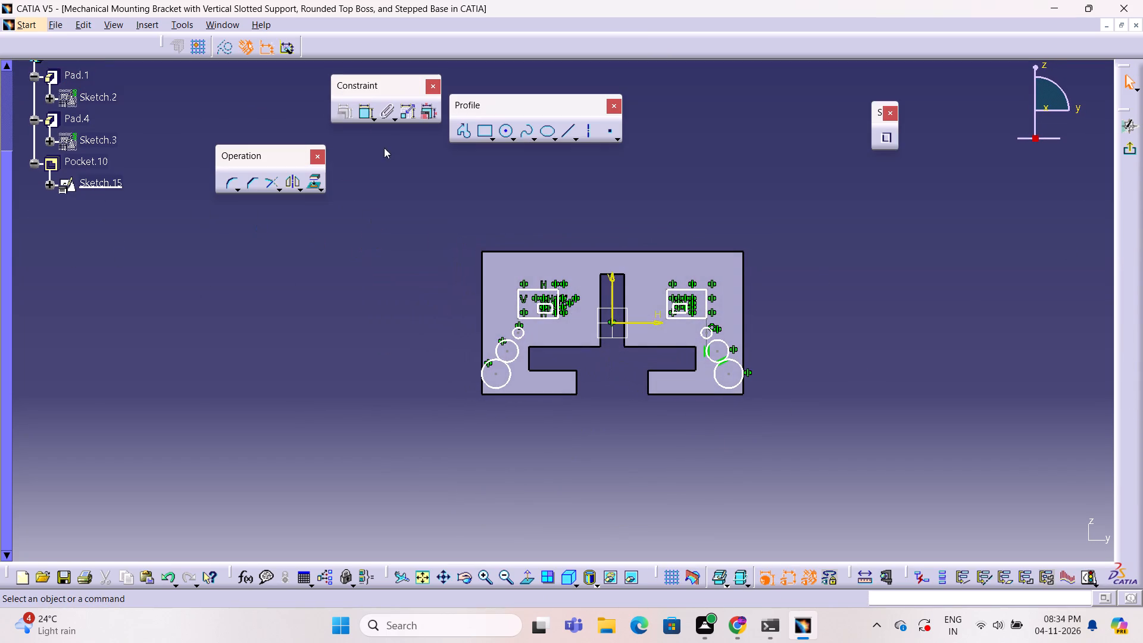
{"action": "left_click", "coordinate": [505, 135]}
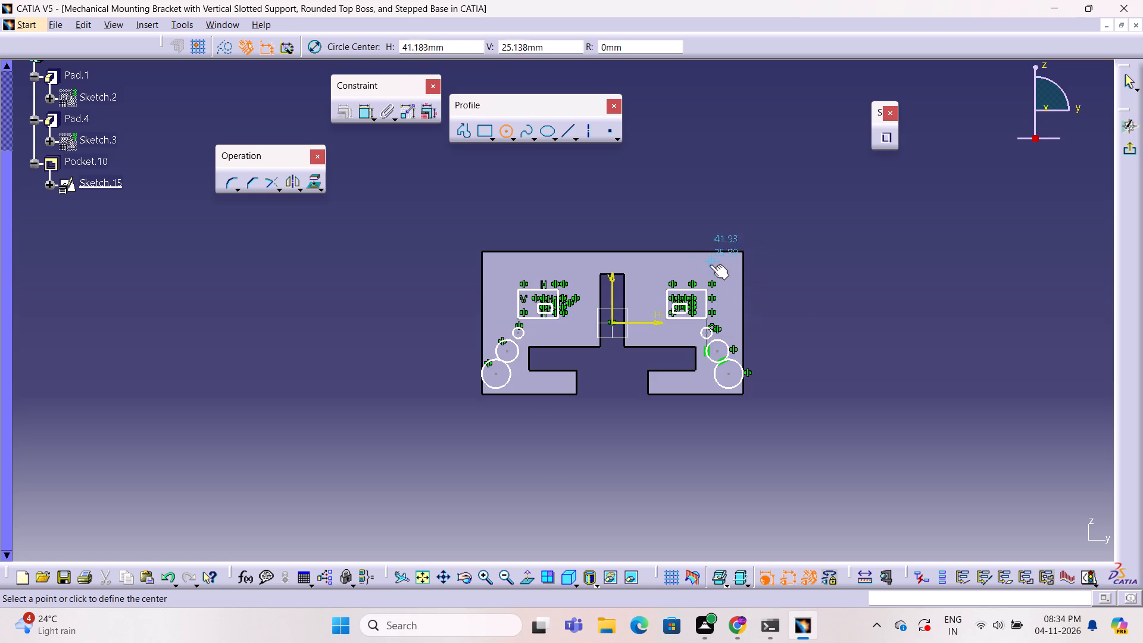
{"action": "left_click", "coordinate": [647, 274]}
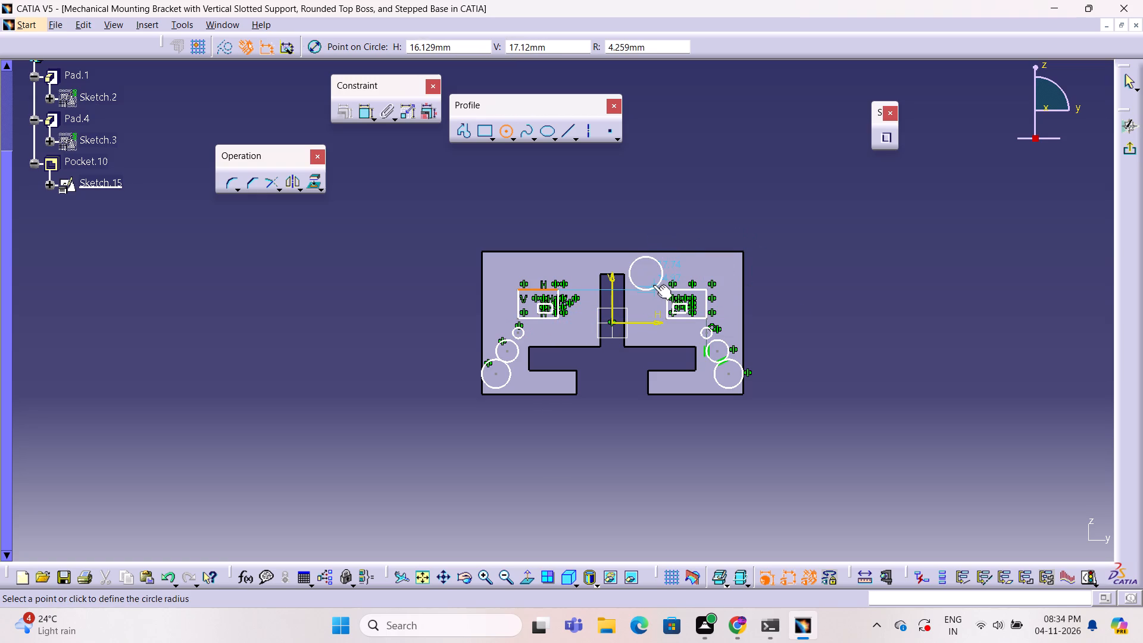
{"action": "left_click", "coordinate": [651, 277]}
{"action": "left_click", "coordinate": [758, 280]}
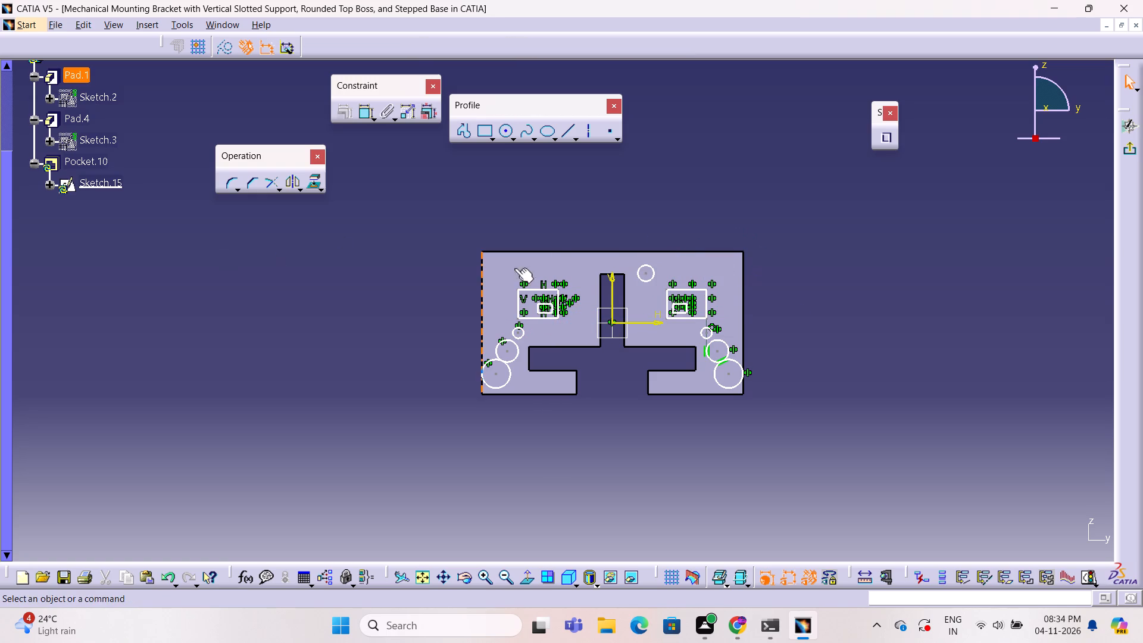
Mirror the small upper circle about the sketch's vertical axis and leave the sketch to update the pocket.
{"action": "left_click", "coordinate": [647, 279]}
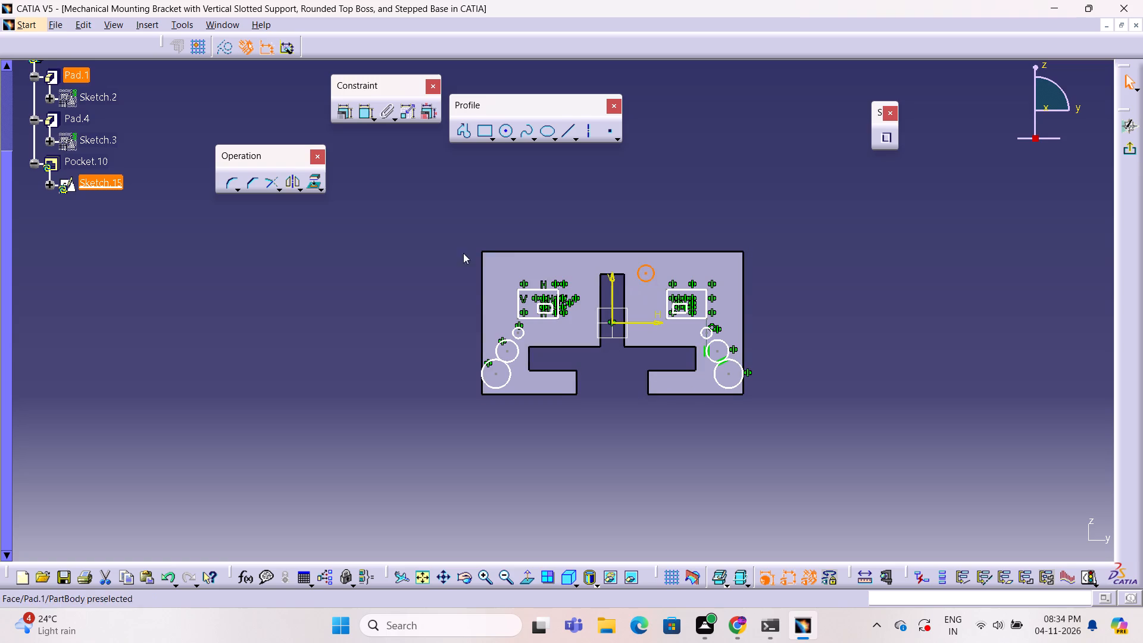
{"action": "left_click", "coordinate": [284, 181]}
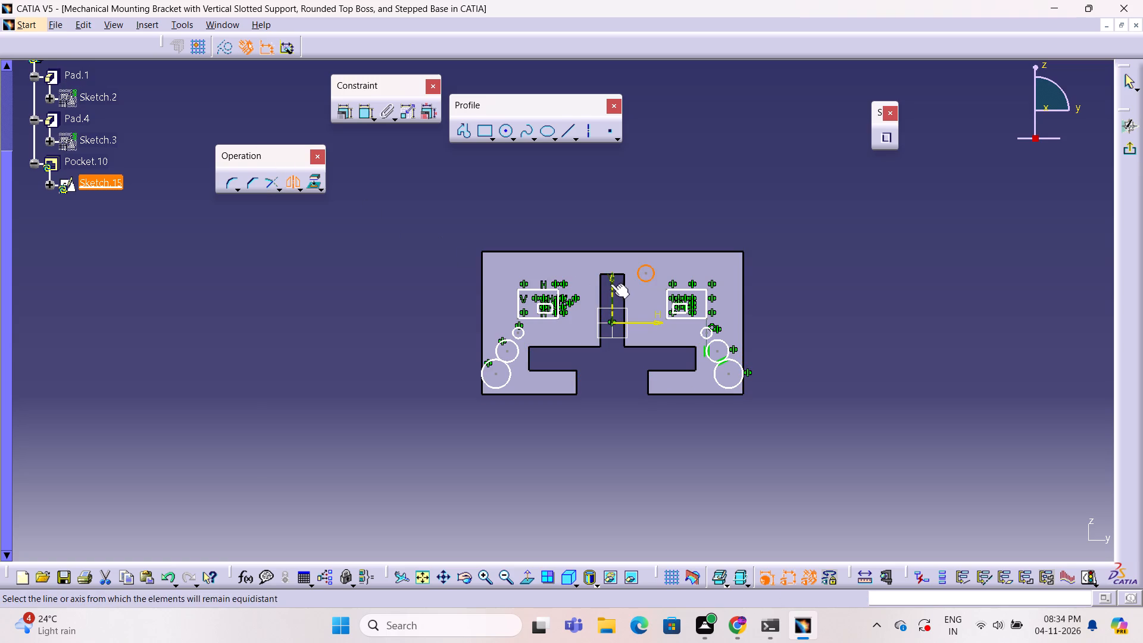
{"action": "left_click", "coordinate": [611, 281]}
{"action": "left_click", "coordinate": [719, 211]}
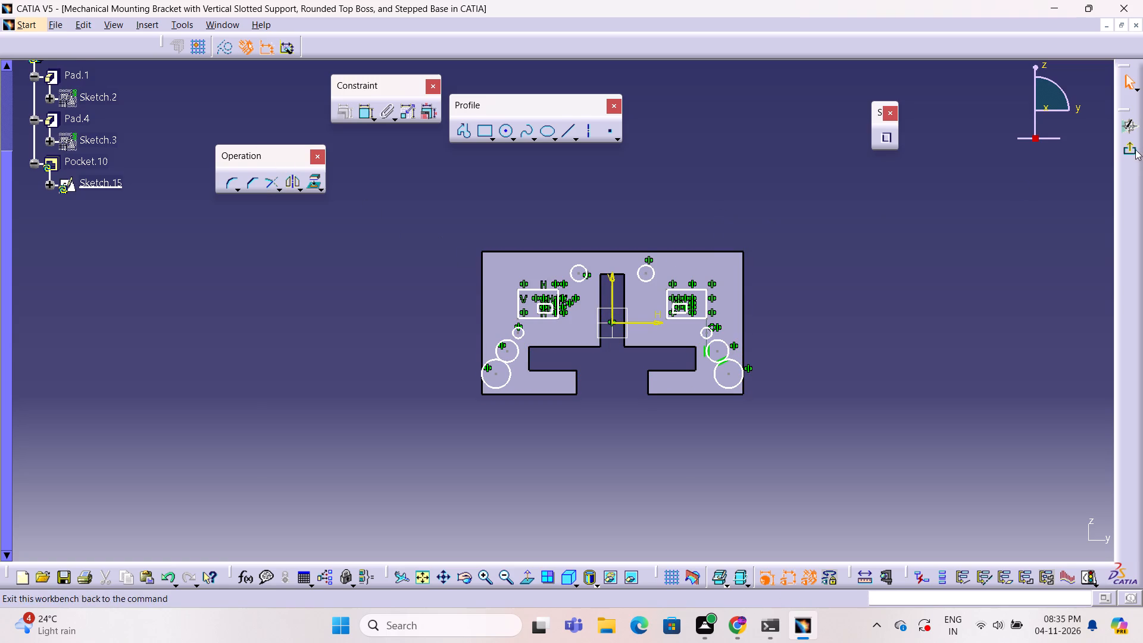
{"action": "left_click", "coordinate": [1135, 149]}
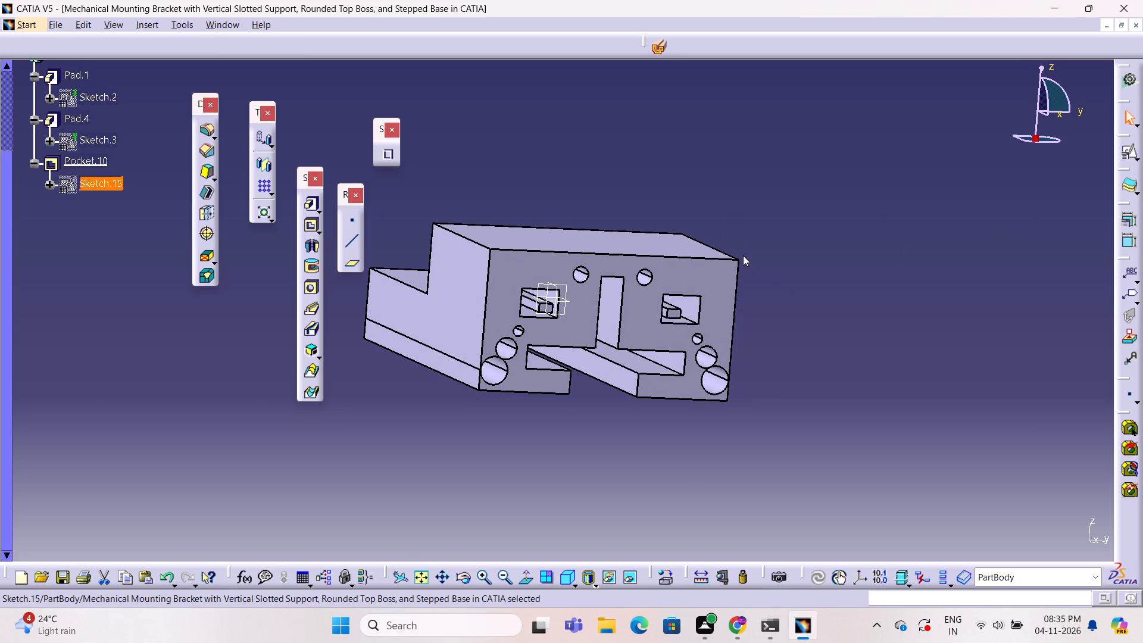
Reopen Sketch.15 under Pocket.10 for editing.
{"action": "middle_click_drag", "start_coordinate": [689, 211], "coordinate": [608, 236], "text": "ctrl"}
{"action": "right_click_drag", "start_coordinate": [689, 211], "coordinate": [608, 236], "text": "ctrl"}
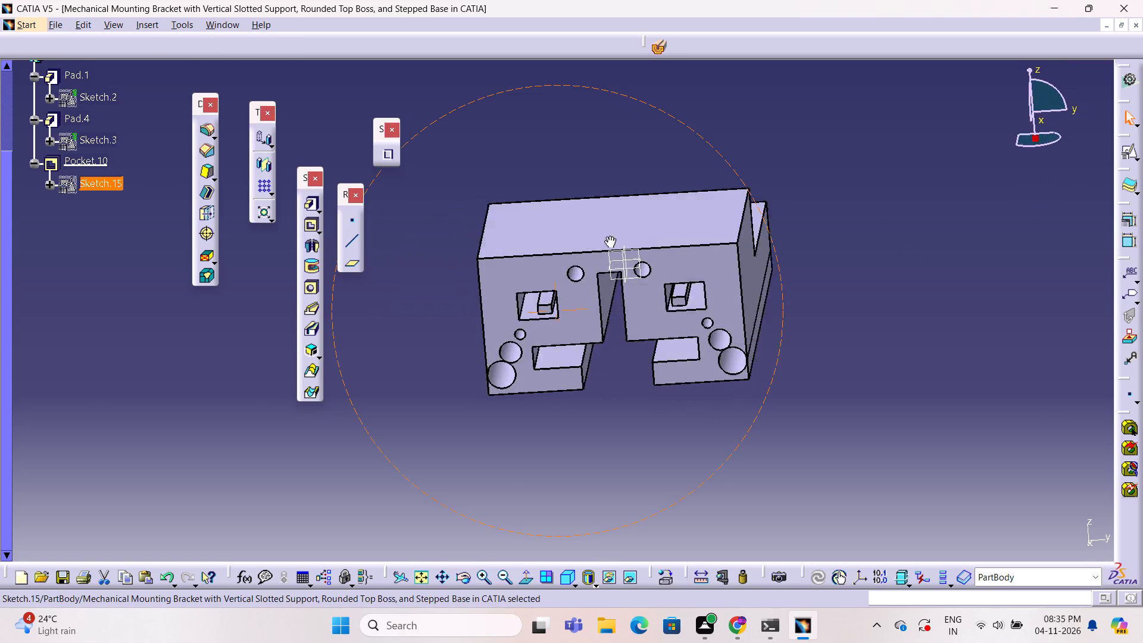
{"action": "middle_click_drag", "start_coordinate": [608, 236], "coordinate": [624, 229], "text": "ctrl"}
{"action": "right_click_drag", "start_coordinate": [608, 236], "coordinate": [624, 229], "text": "ctrl"}
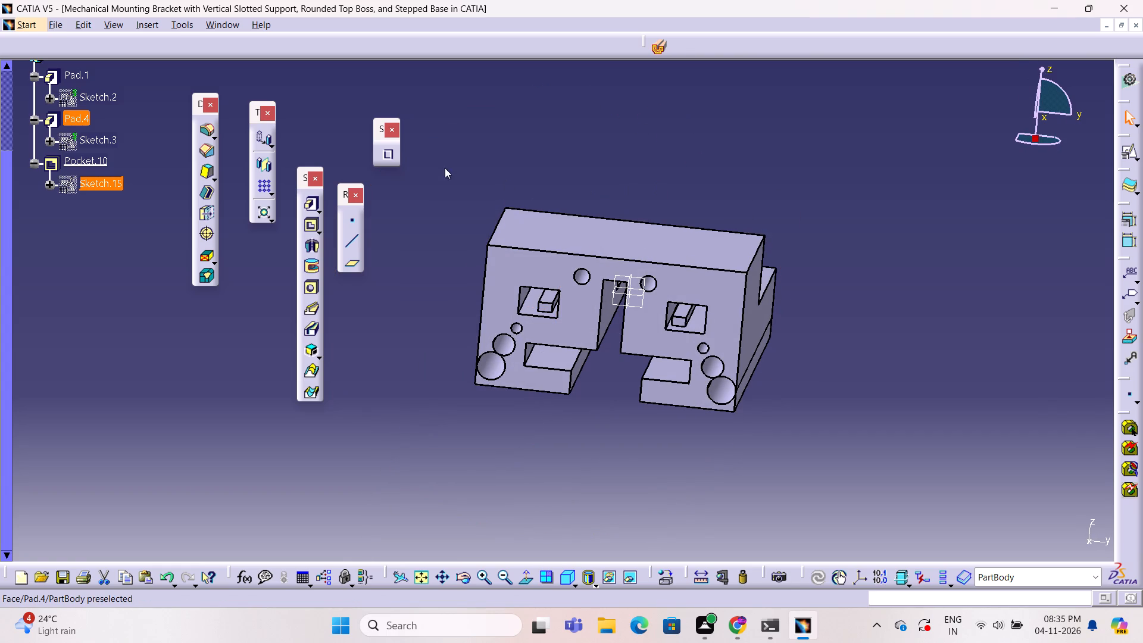
{"action": "scroll", "coordinate": [152, 174], "scroll_direction": "up", "scroll_amount": 2}
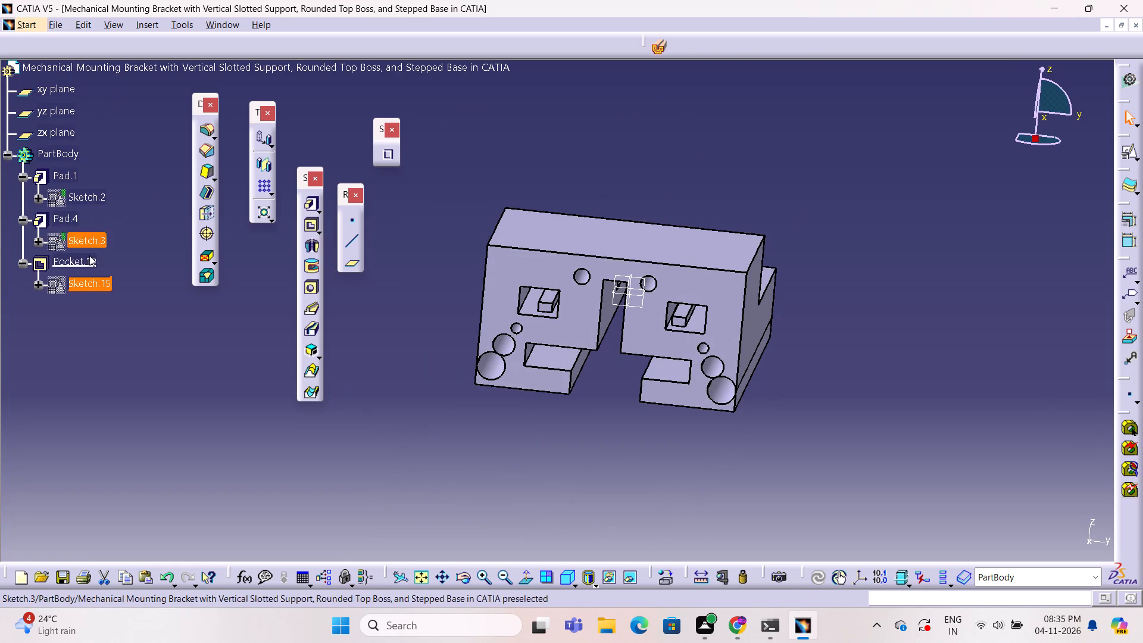
{"action": "double_click", "coordinate": [97, 280]}
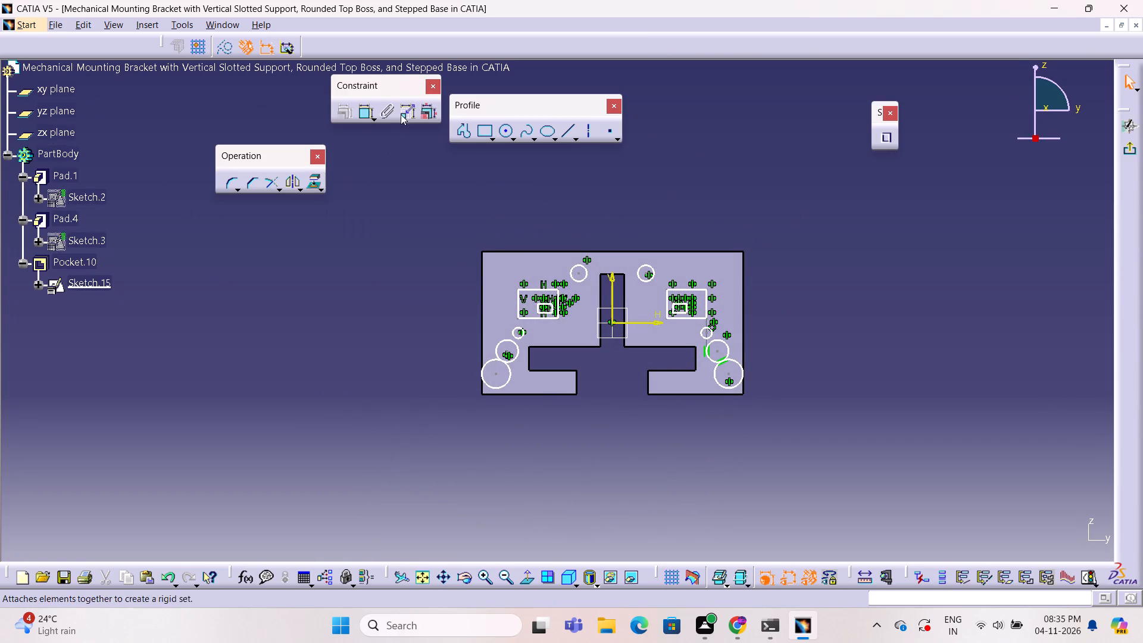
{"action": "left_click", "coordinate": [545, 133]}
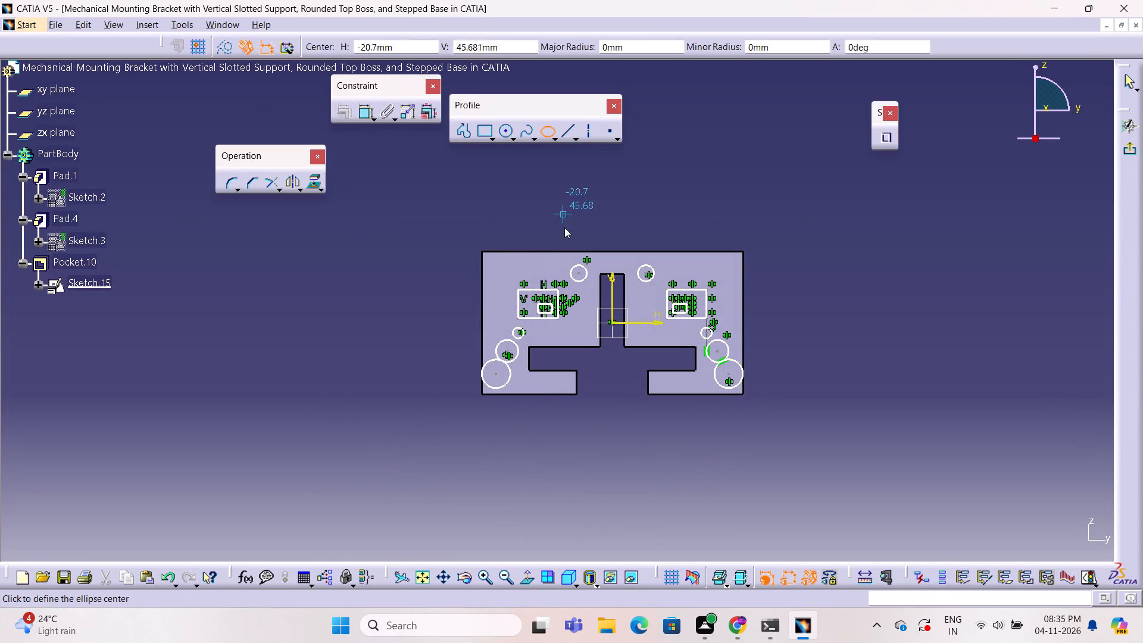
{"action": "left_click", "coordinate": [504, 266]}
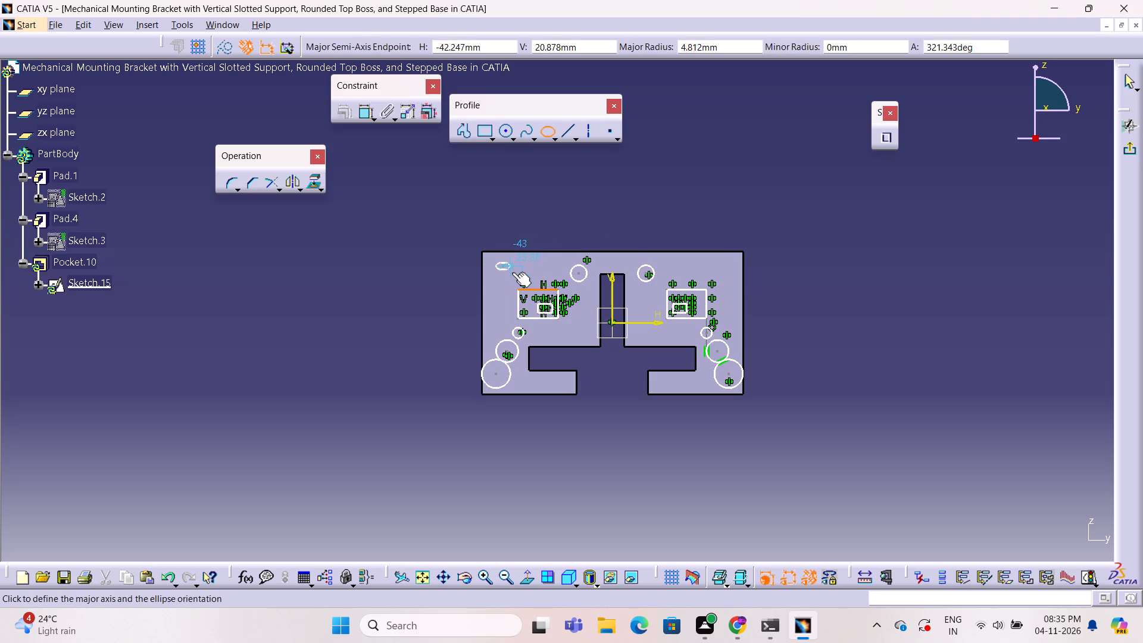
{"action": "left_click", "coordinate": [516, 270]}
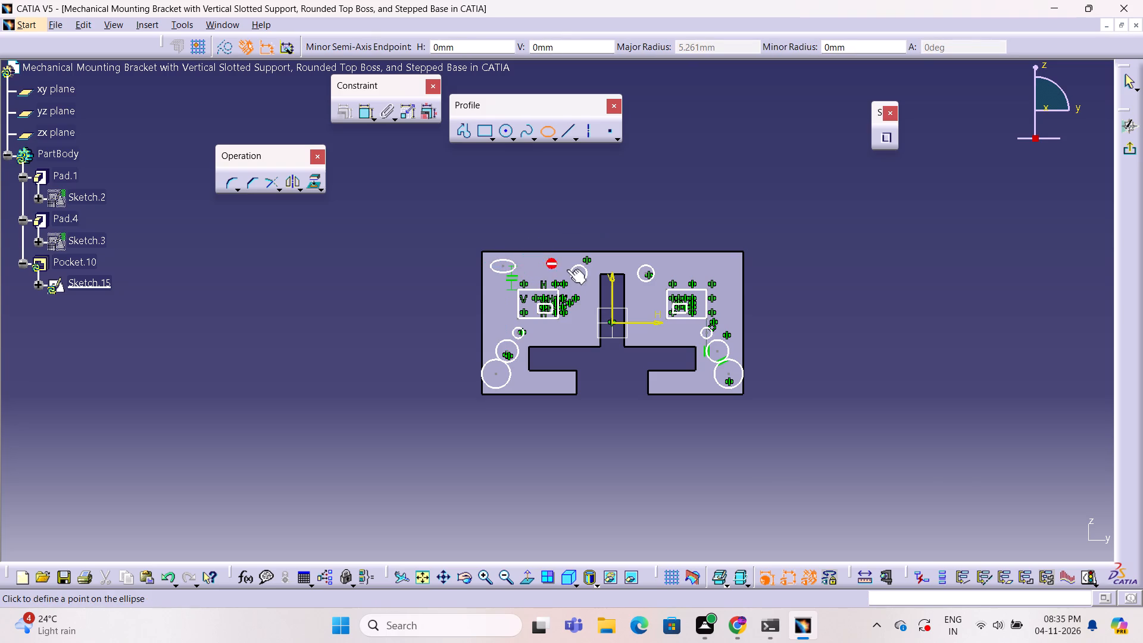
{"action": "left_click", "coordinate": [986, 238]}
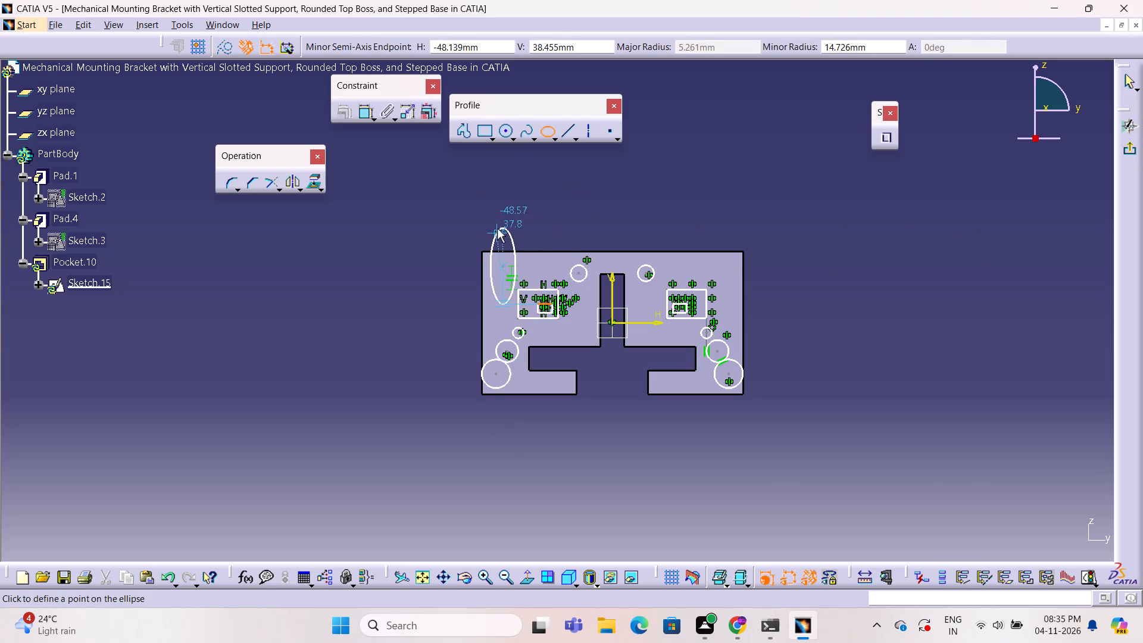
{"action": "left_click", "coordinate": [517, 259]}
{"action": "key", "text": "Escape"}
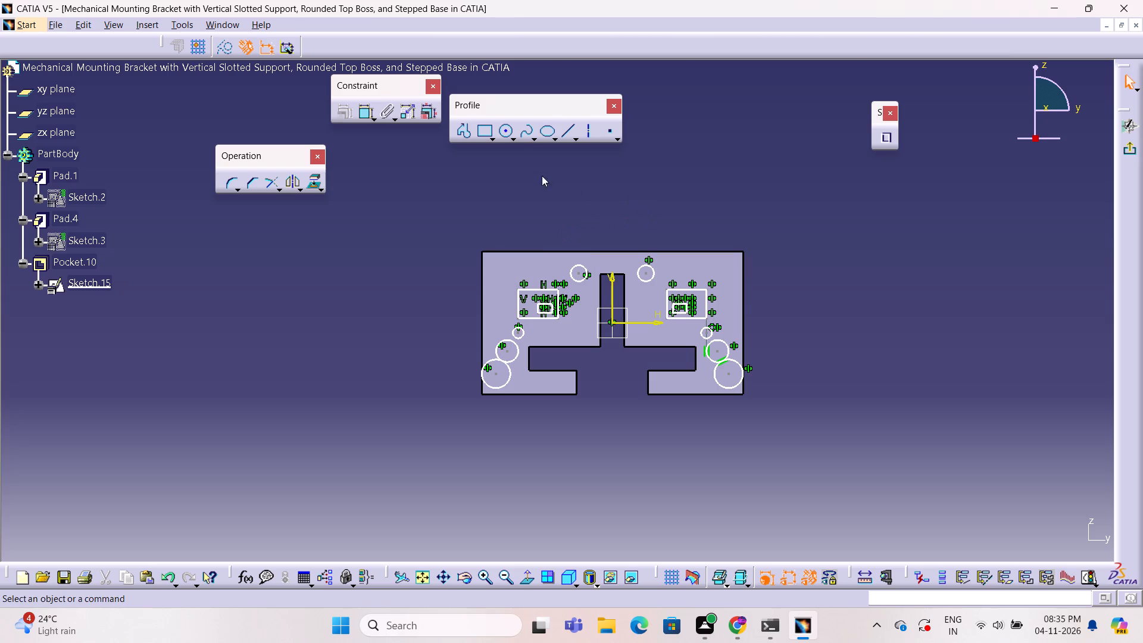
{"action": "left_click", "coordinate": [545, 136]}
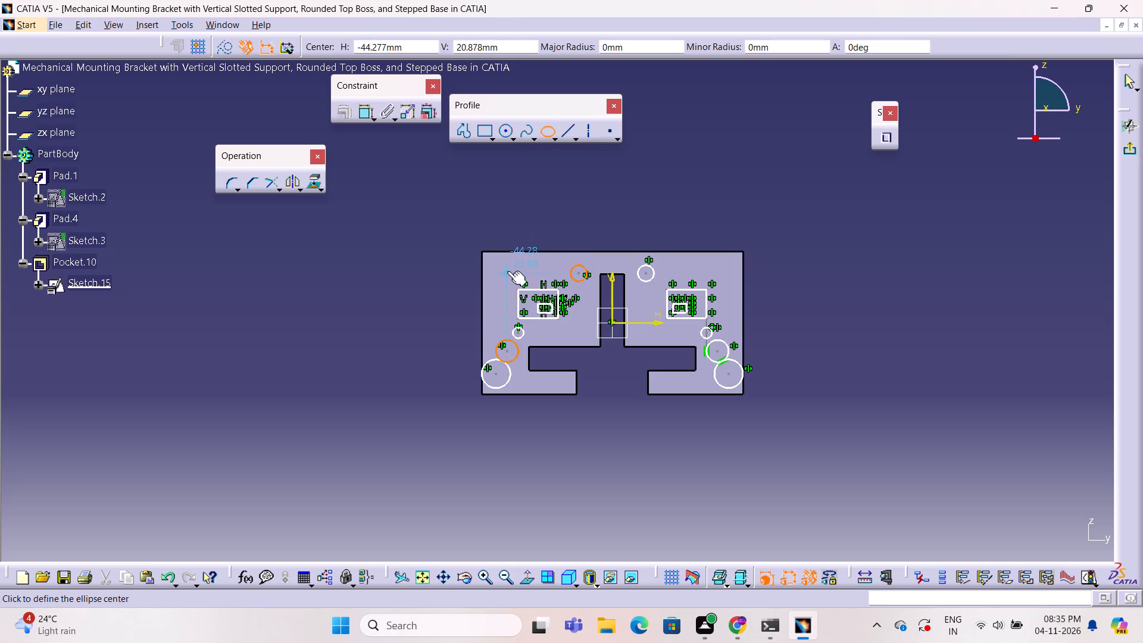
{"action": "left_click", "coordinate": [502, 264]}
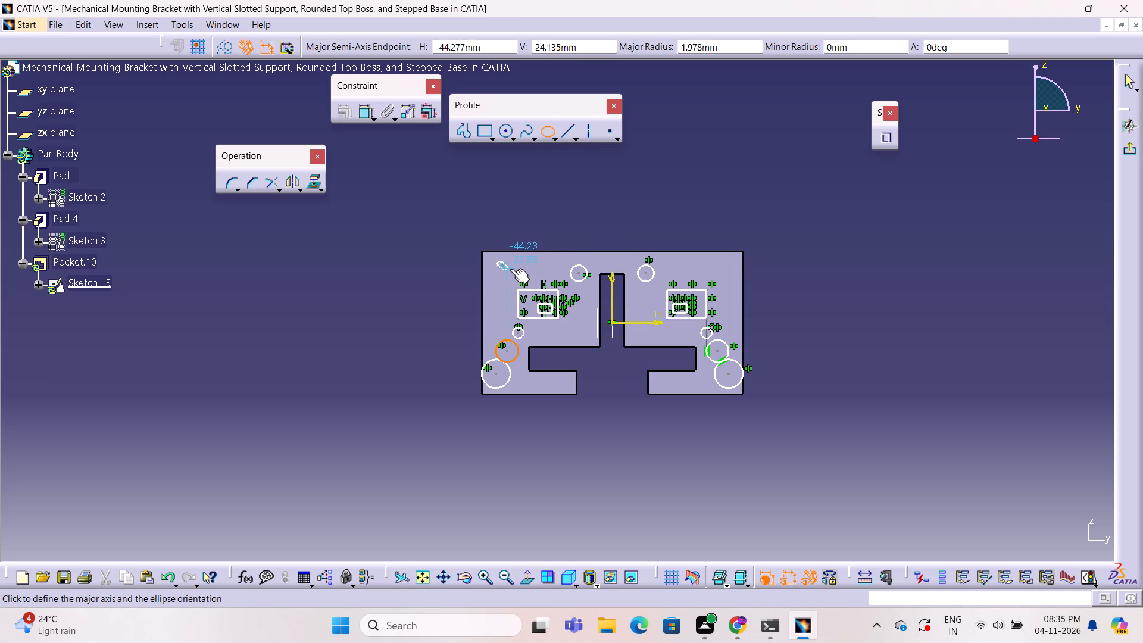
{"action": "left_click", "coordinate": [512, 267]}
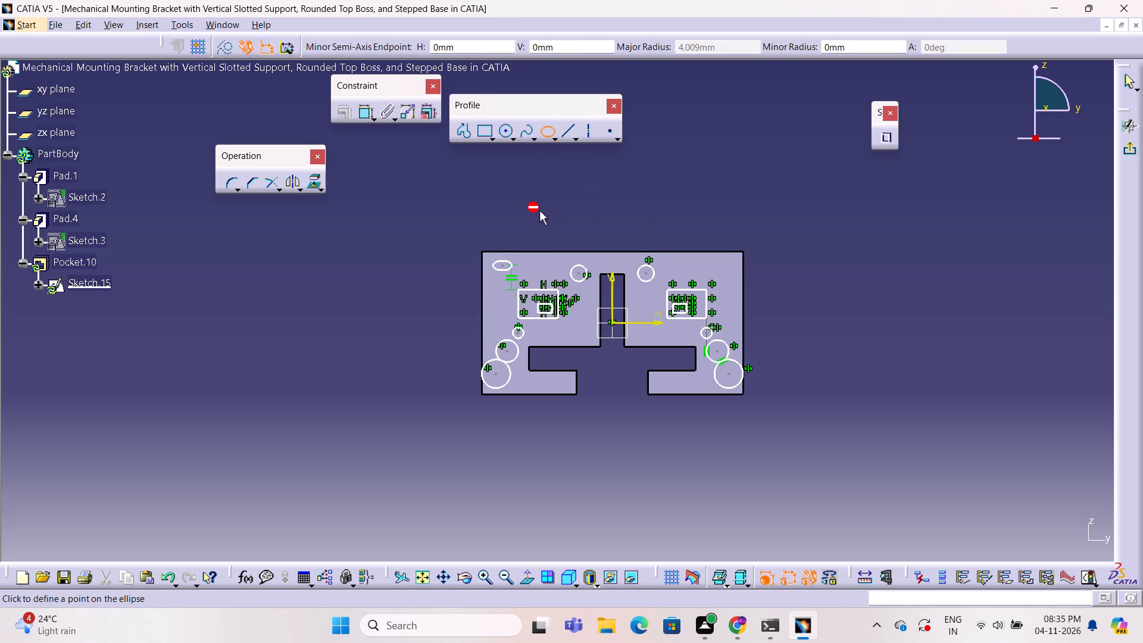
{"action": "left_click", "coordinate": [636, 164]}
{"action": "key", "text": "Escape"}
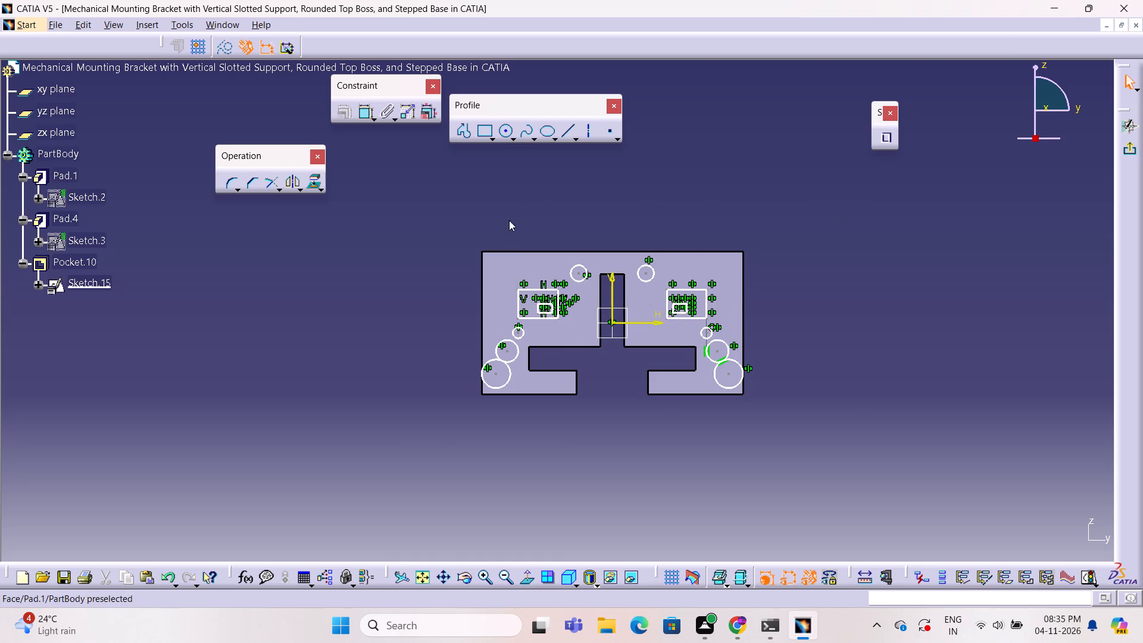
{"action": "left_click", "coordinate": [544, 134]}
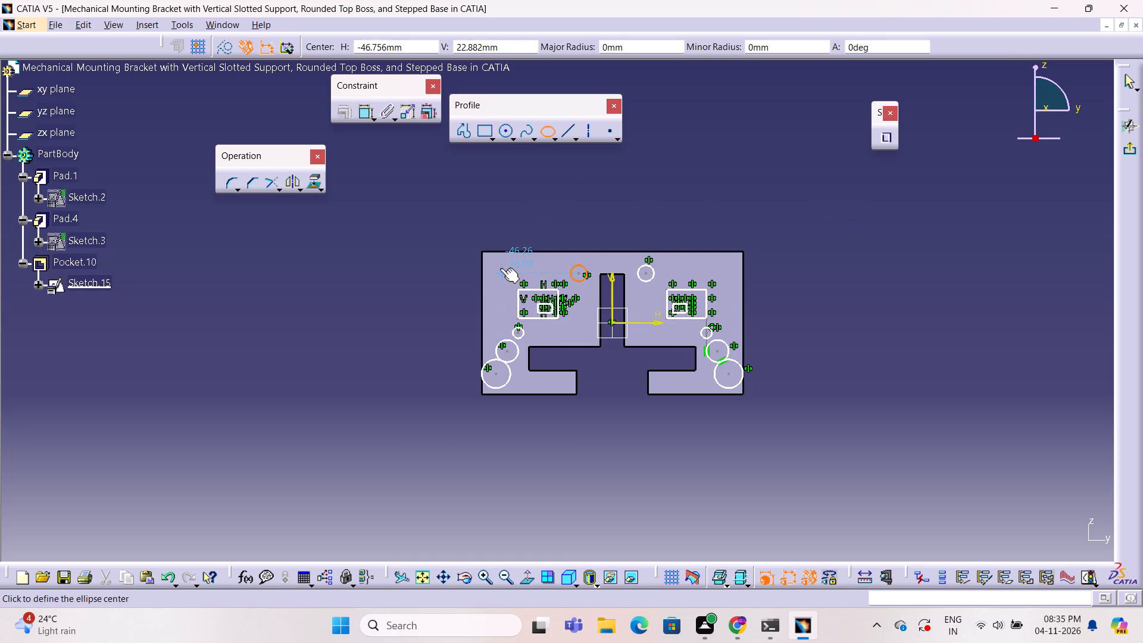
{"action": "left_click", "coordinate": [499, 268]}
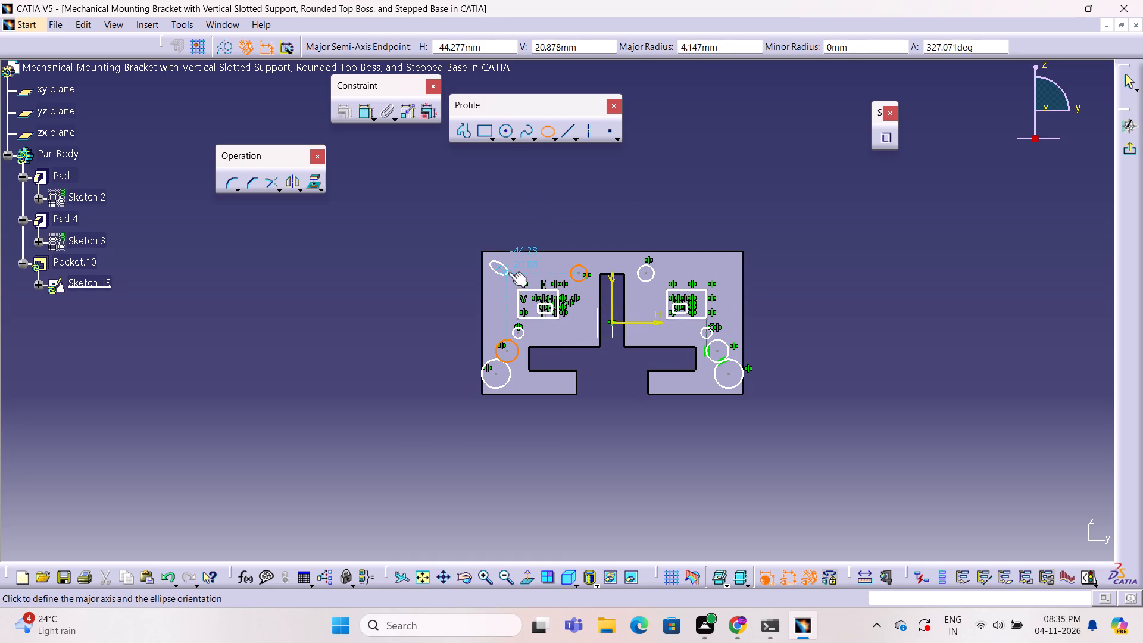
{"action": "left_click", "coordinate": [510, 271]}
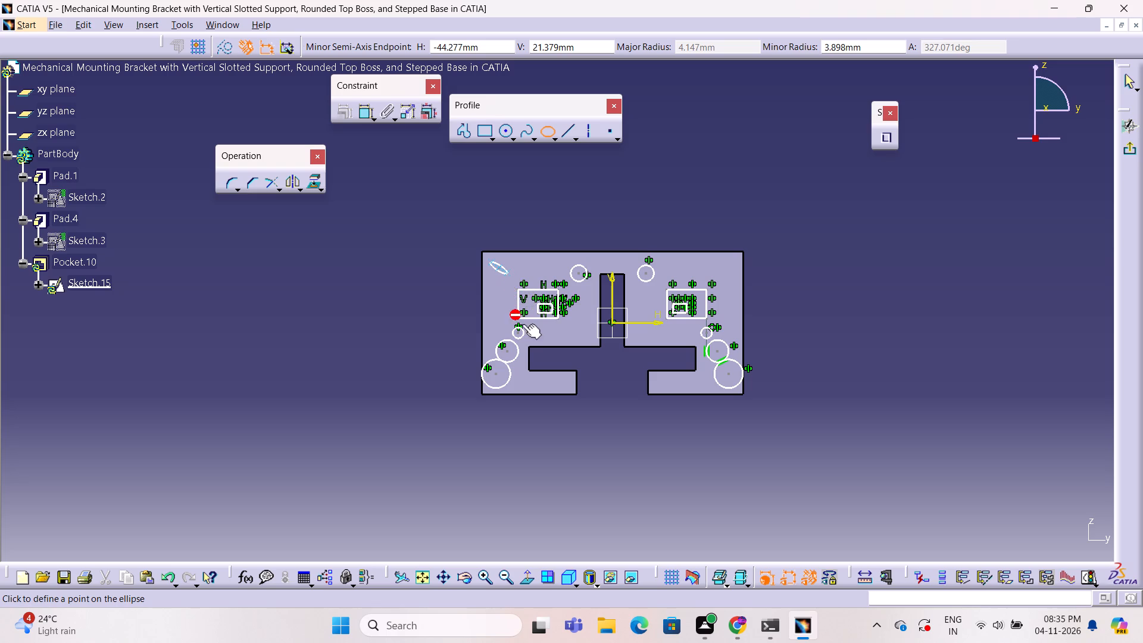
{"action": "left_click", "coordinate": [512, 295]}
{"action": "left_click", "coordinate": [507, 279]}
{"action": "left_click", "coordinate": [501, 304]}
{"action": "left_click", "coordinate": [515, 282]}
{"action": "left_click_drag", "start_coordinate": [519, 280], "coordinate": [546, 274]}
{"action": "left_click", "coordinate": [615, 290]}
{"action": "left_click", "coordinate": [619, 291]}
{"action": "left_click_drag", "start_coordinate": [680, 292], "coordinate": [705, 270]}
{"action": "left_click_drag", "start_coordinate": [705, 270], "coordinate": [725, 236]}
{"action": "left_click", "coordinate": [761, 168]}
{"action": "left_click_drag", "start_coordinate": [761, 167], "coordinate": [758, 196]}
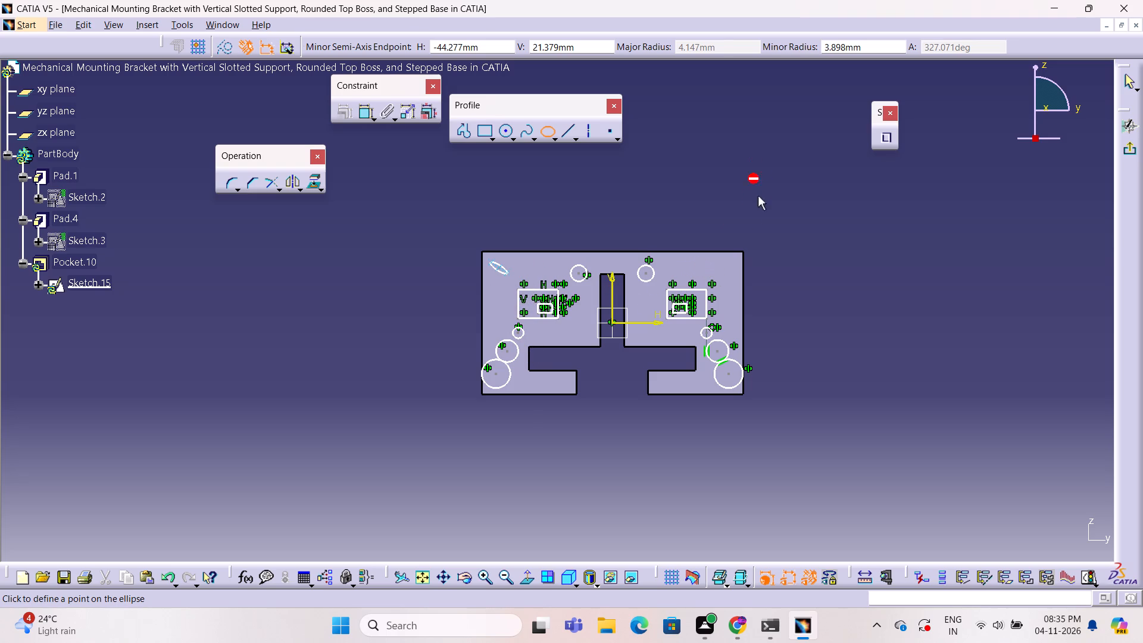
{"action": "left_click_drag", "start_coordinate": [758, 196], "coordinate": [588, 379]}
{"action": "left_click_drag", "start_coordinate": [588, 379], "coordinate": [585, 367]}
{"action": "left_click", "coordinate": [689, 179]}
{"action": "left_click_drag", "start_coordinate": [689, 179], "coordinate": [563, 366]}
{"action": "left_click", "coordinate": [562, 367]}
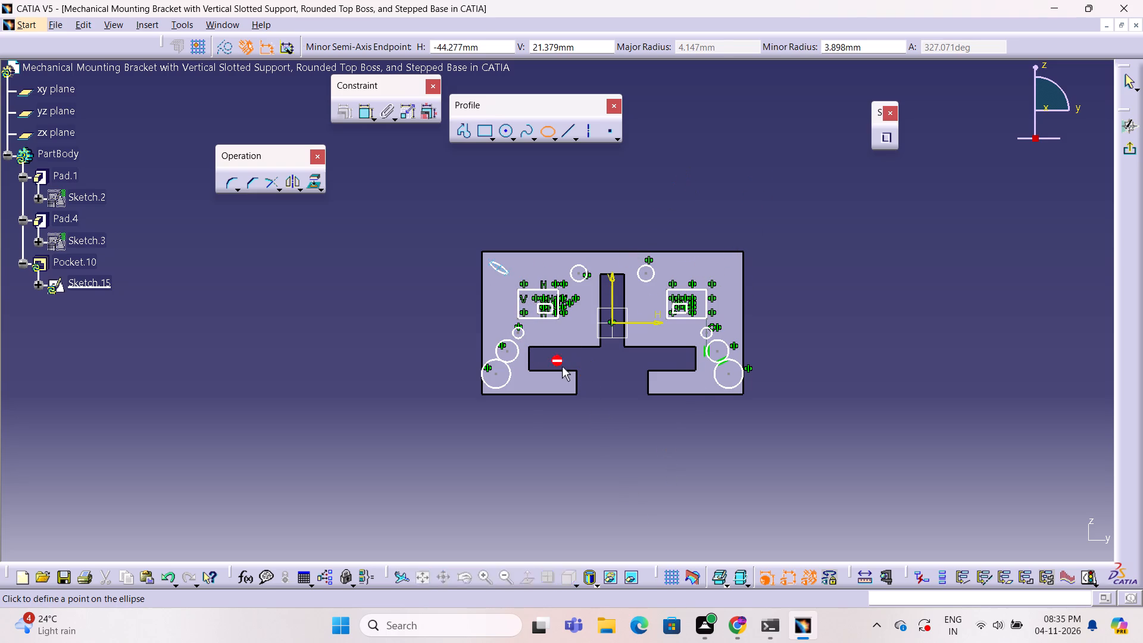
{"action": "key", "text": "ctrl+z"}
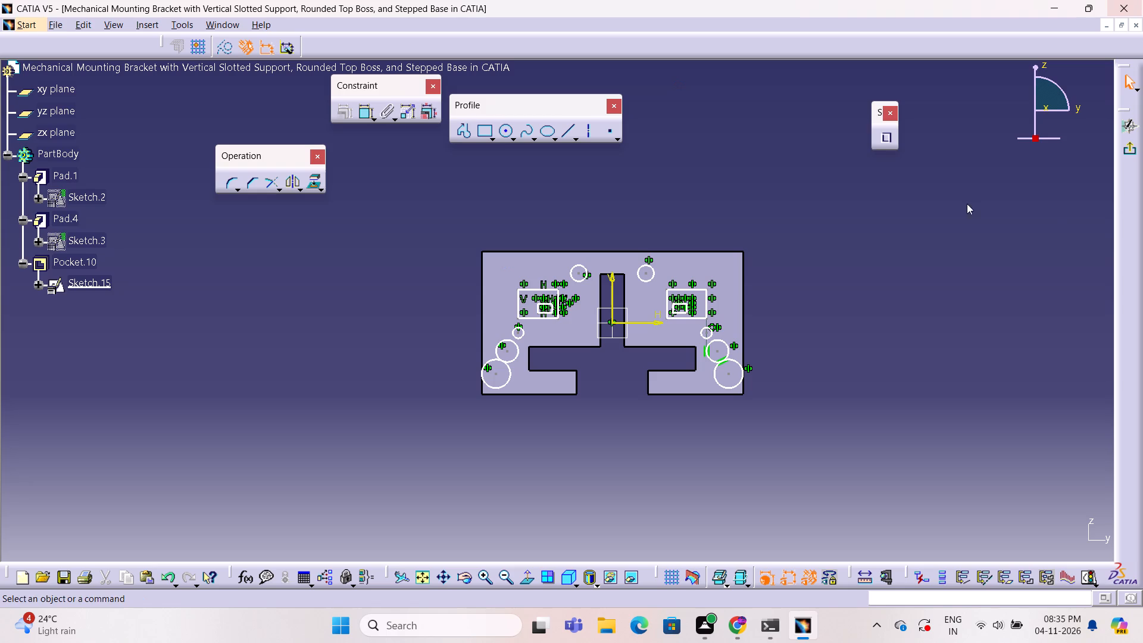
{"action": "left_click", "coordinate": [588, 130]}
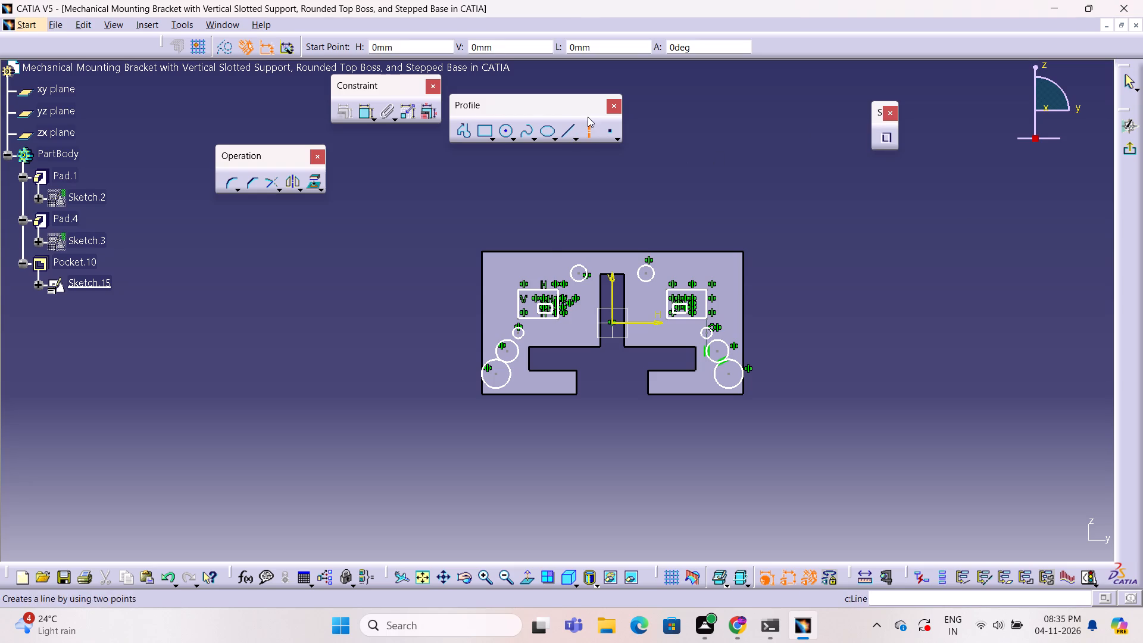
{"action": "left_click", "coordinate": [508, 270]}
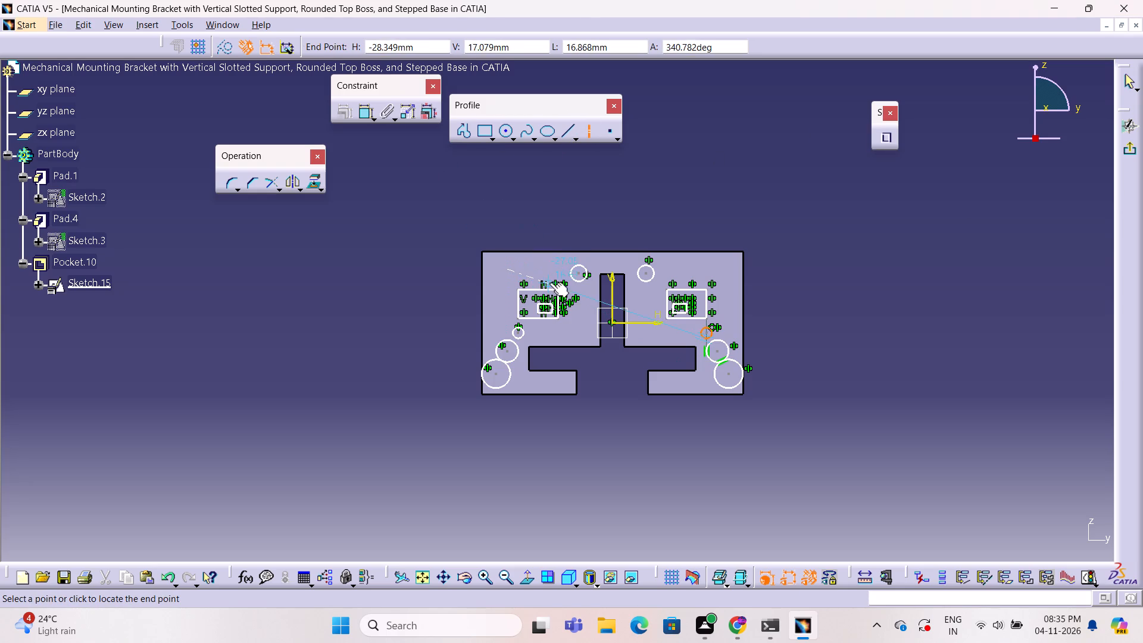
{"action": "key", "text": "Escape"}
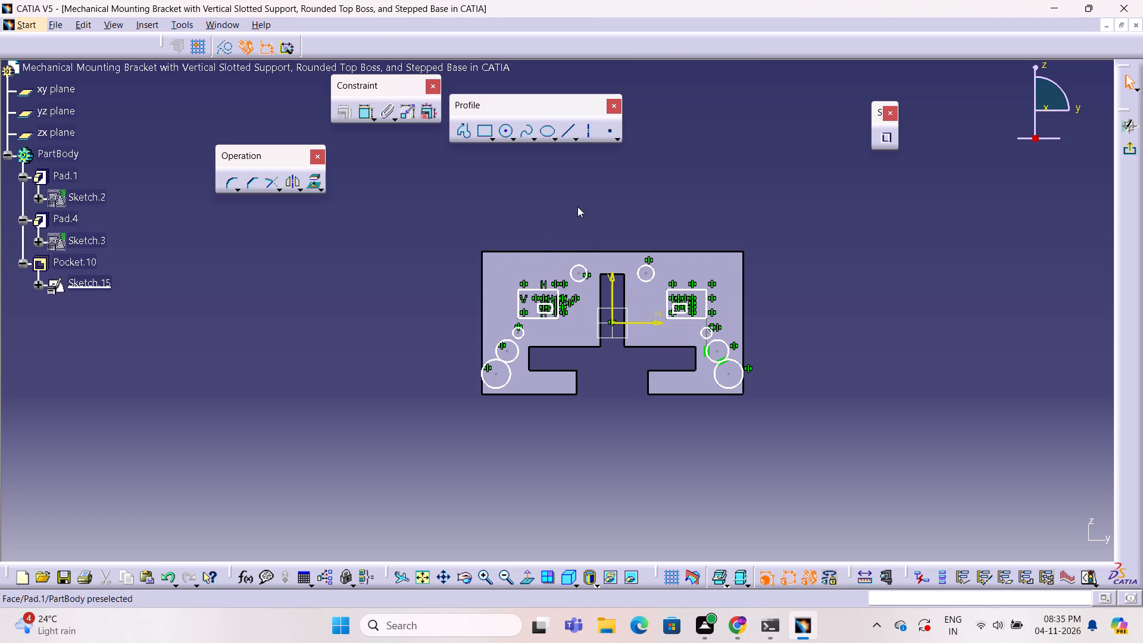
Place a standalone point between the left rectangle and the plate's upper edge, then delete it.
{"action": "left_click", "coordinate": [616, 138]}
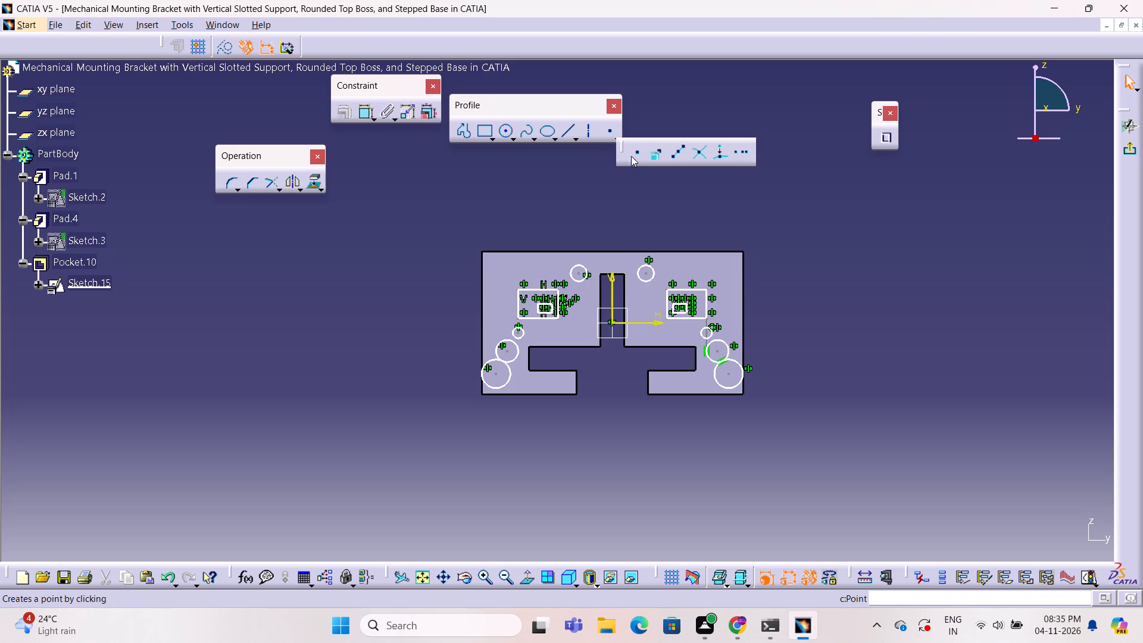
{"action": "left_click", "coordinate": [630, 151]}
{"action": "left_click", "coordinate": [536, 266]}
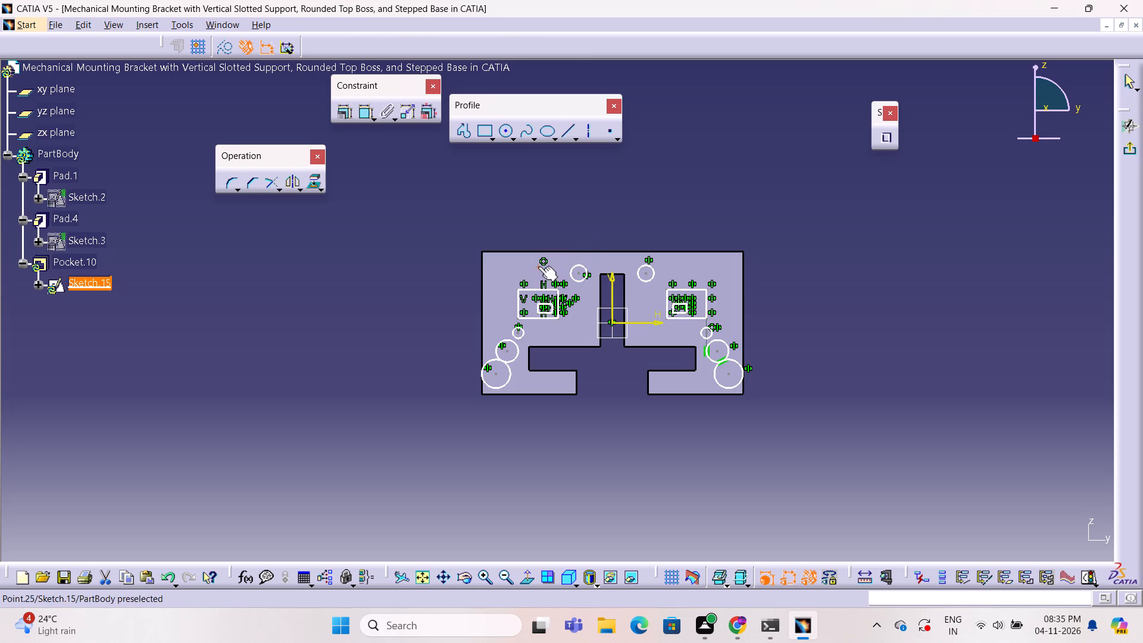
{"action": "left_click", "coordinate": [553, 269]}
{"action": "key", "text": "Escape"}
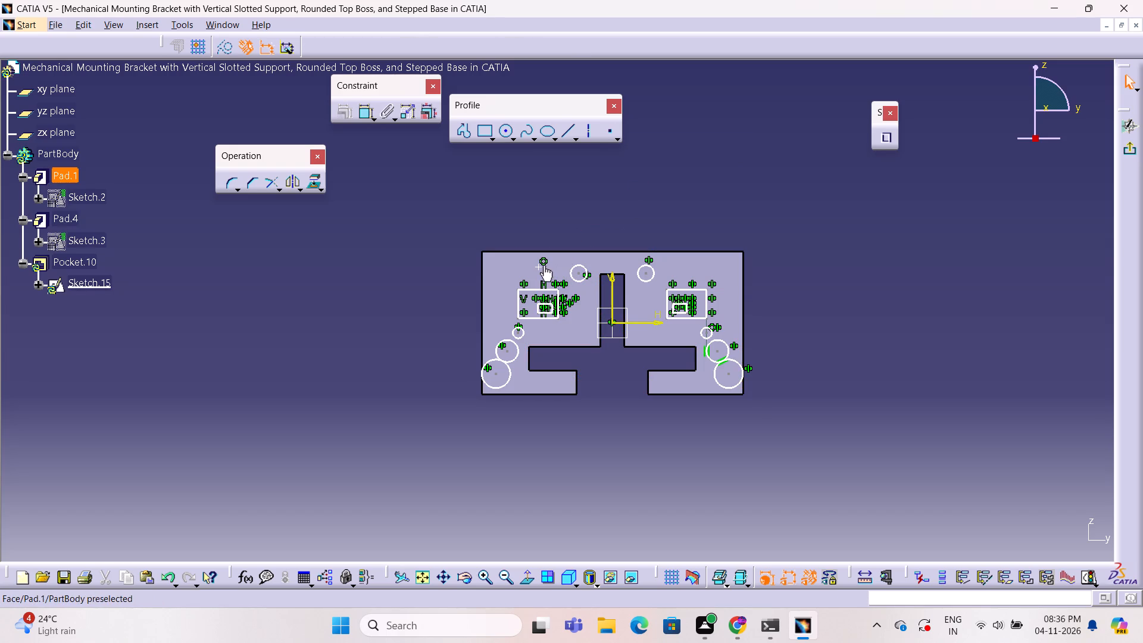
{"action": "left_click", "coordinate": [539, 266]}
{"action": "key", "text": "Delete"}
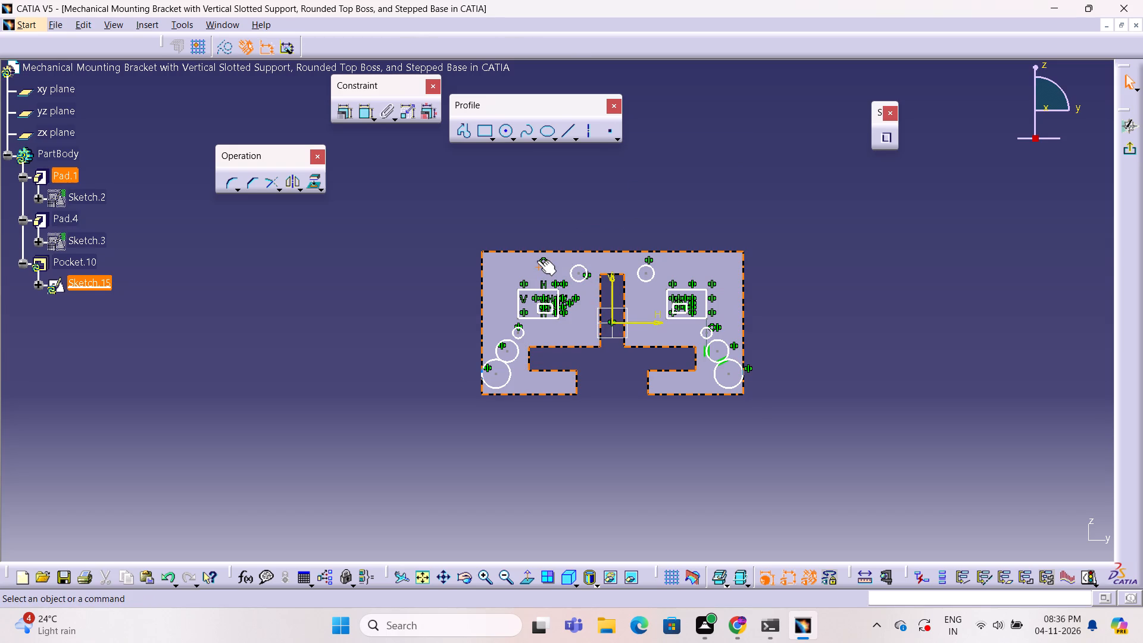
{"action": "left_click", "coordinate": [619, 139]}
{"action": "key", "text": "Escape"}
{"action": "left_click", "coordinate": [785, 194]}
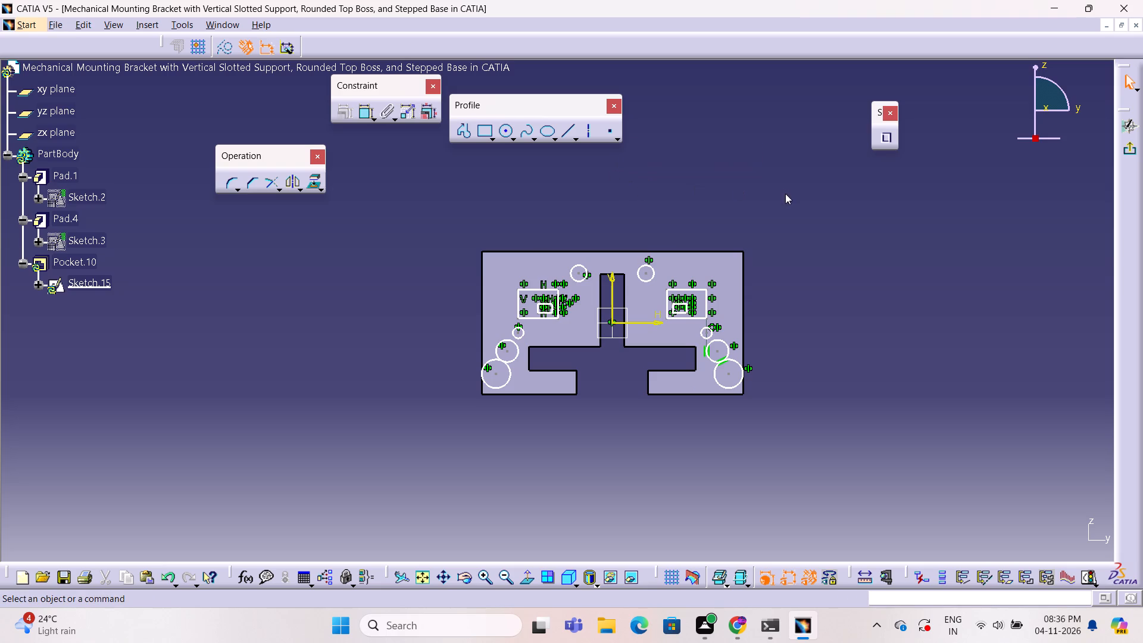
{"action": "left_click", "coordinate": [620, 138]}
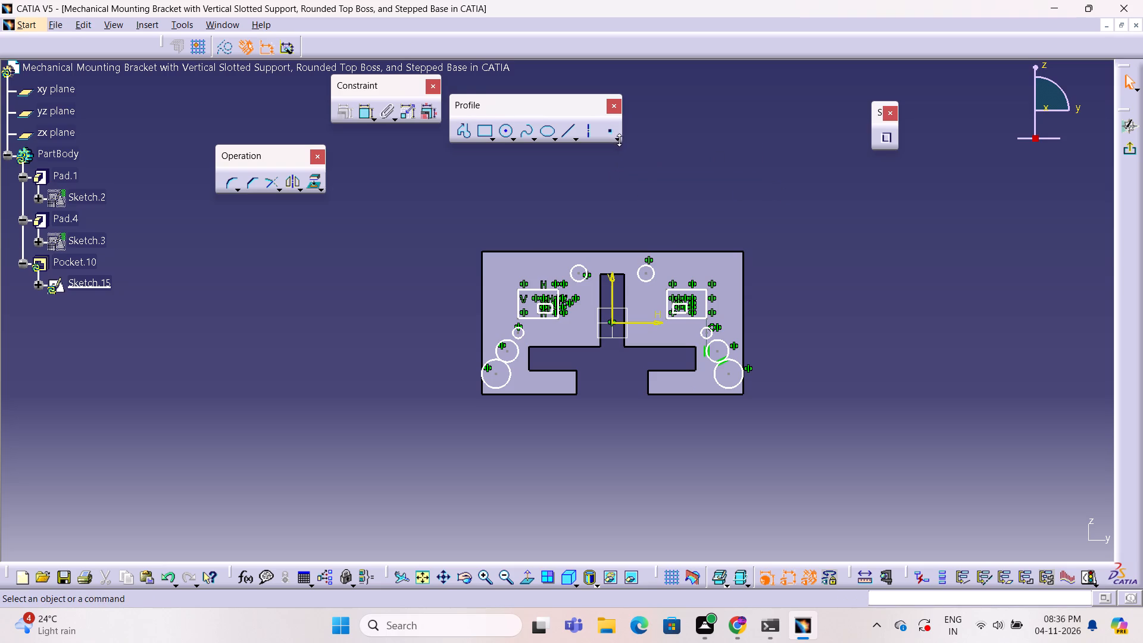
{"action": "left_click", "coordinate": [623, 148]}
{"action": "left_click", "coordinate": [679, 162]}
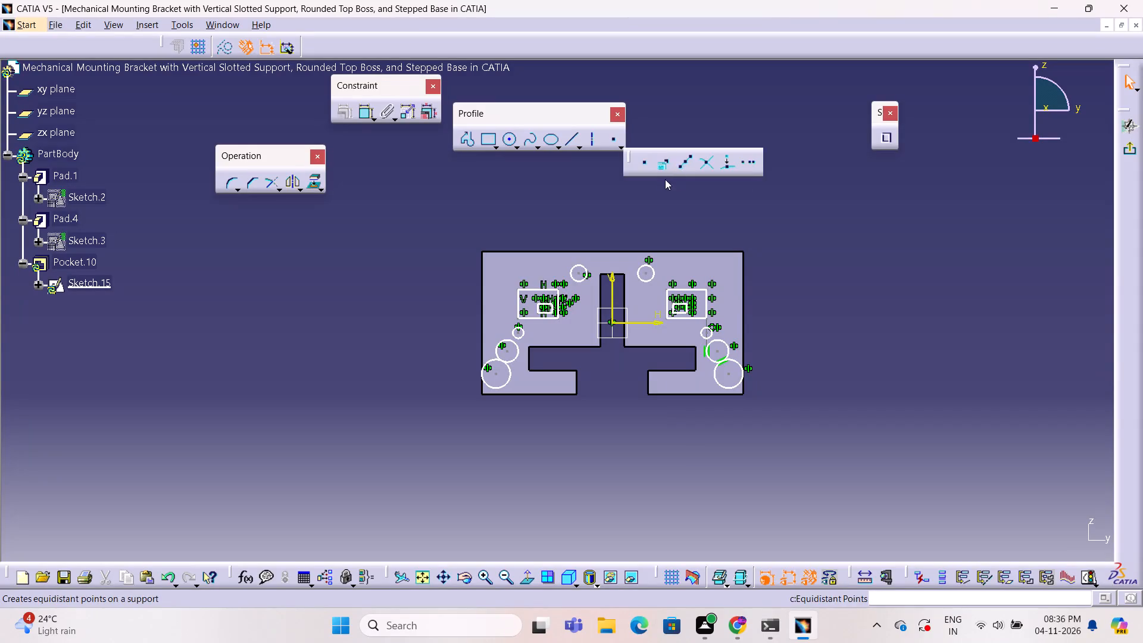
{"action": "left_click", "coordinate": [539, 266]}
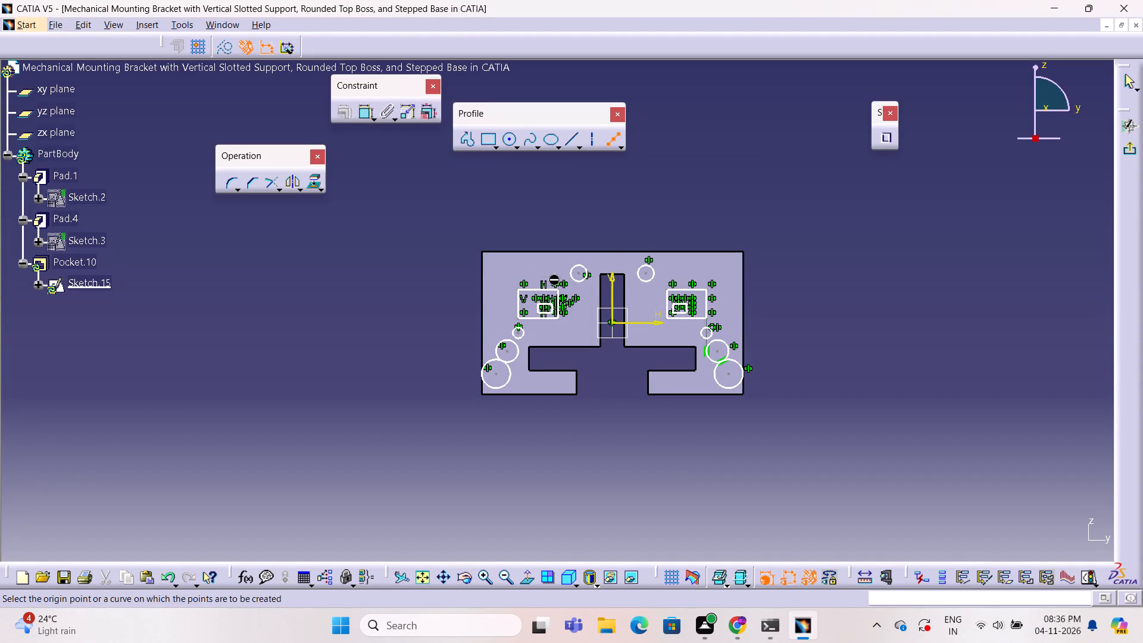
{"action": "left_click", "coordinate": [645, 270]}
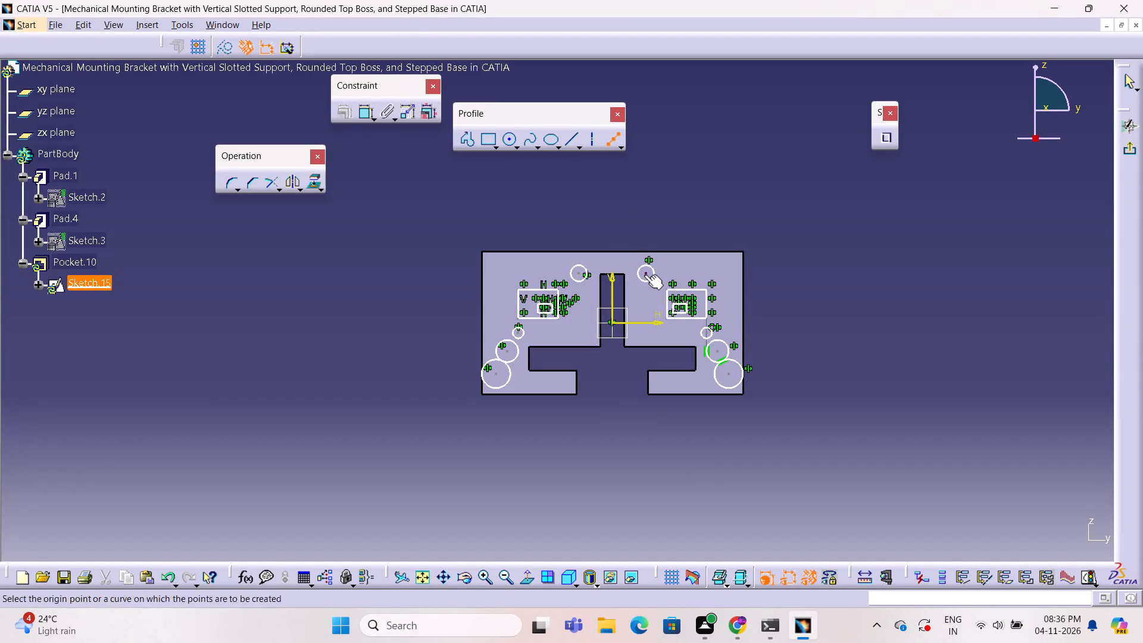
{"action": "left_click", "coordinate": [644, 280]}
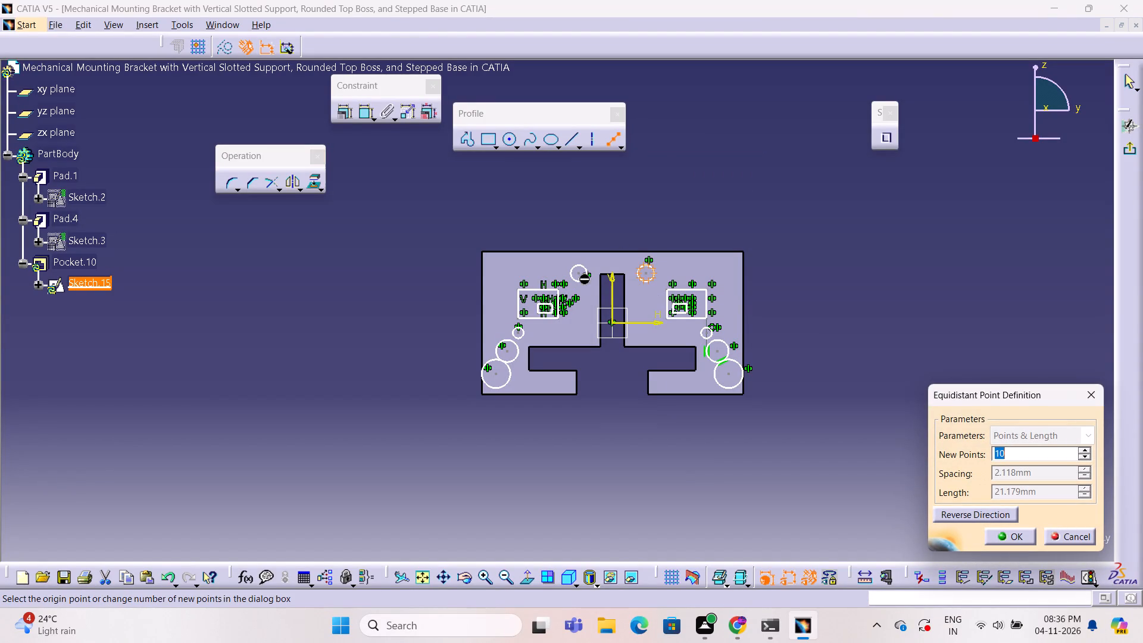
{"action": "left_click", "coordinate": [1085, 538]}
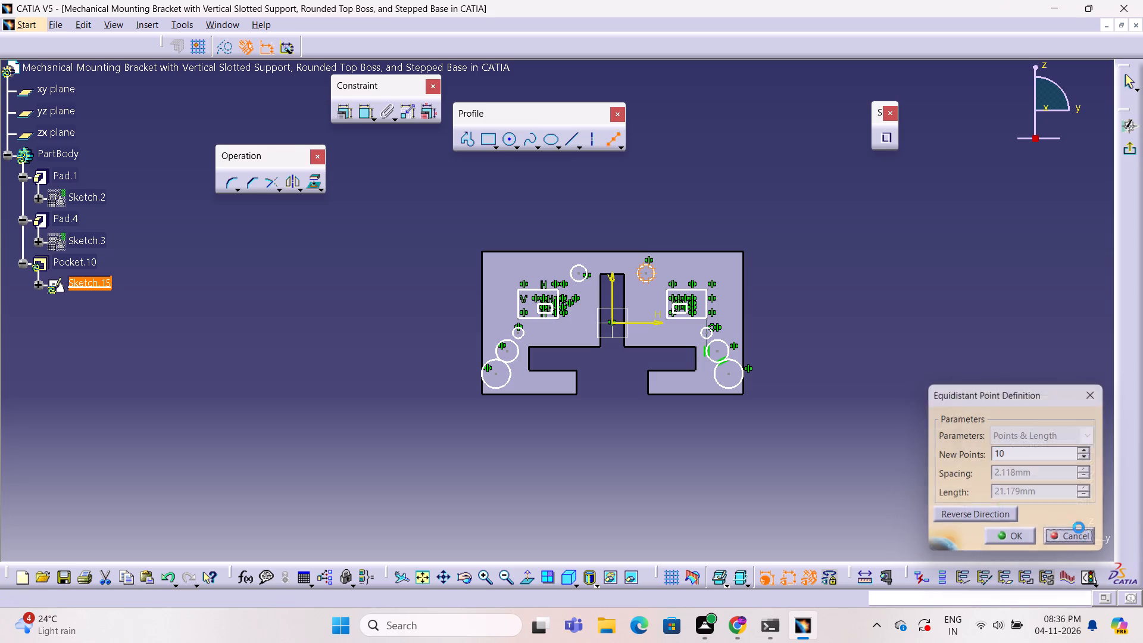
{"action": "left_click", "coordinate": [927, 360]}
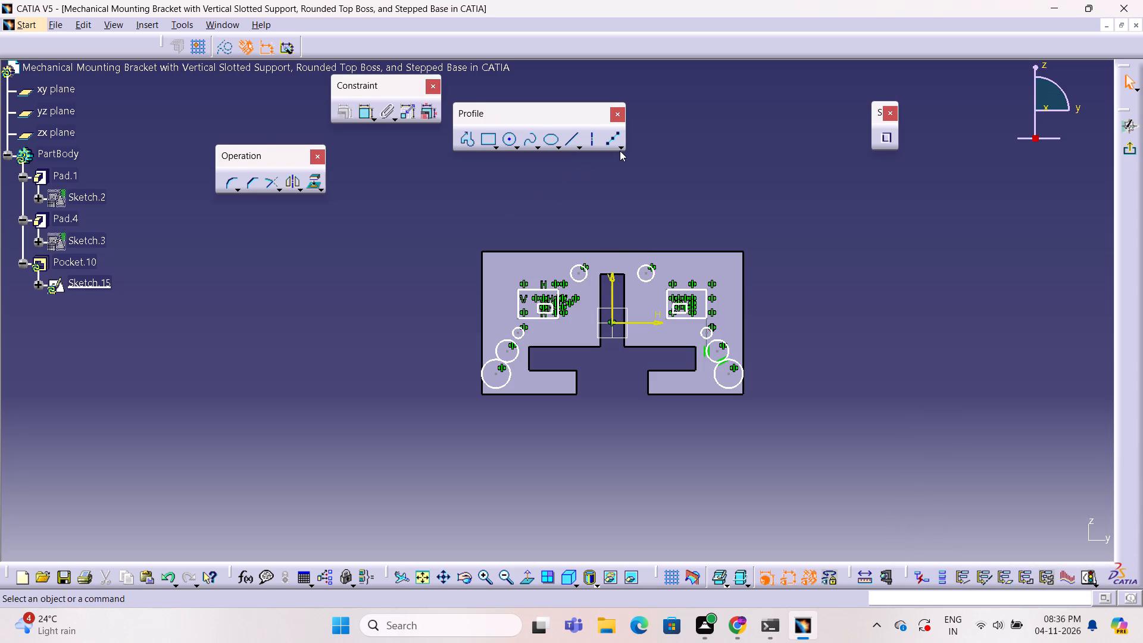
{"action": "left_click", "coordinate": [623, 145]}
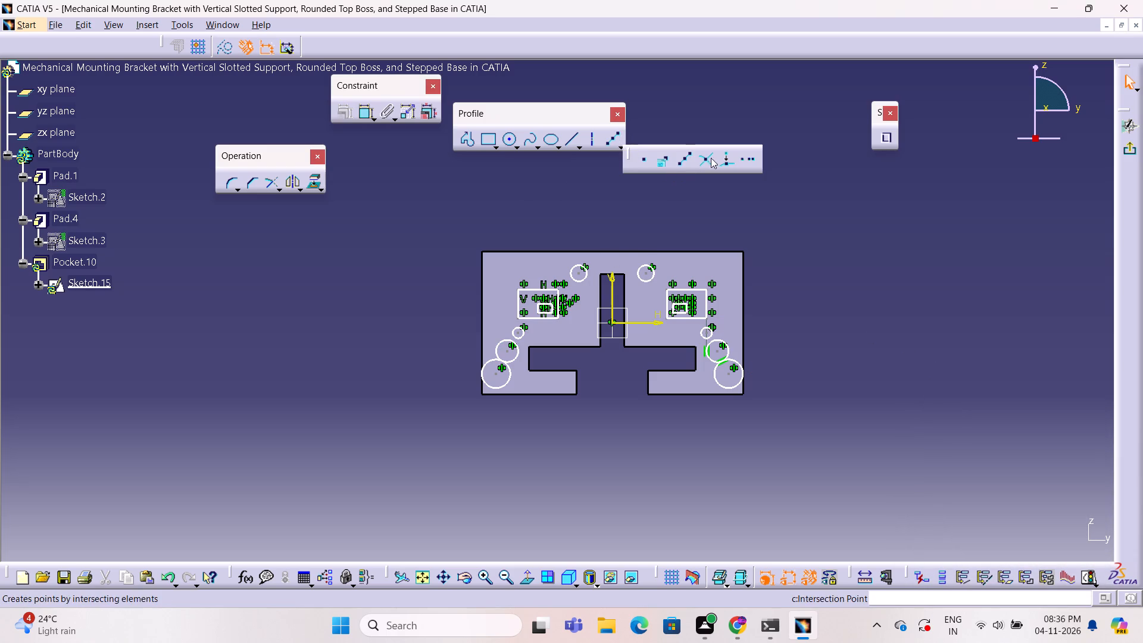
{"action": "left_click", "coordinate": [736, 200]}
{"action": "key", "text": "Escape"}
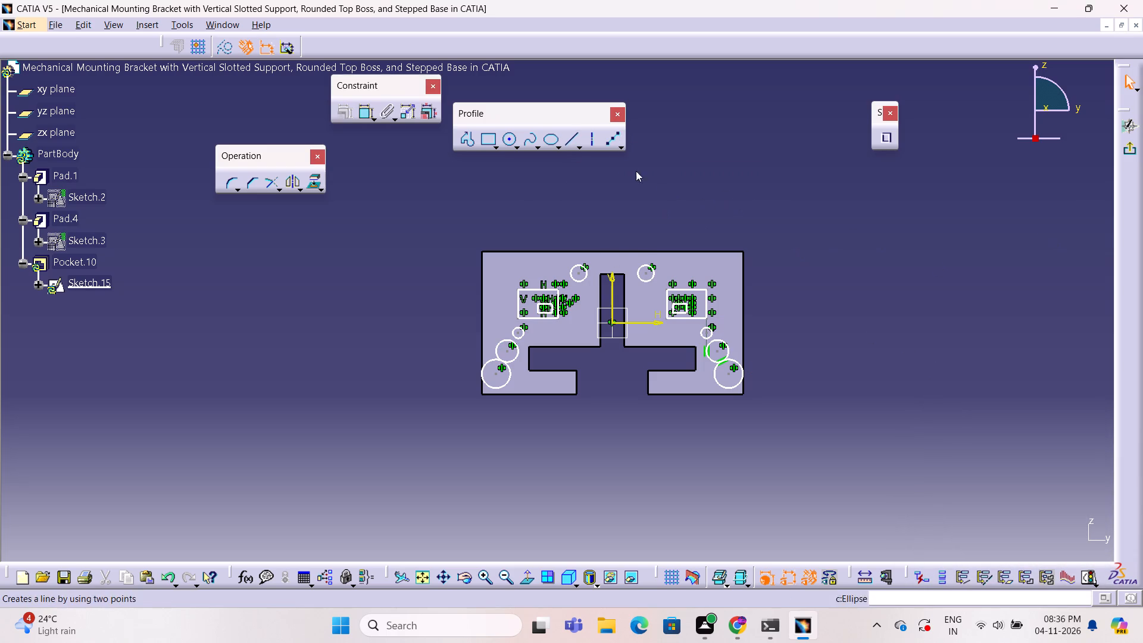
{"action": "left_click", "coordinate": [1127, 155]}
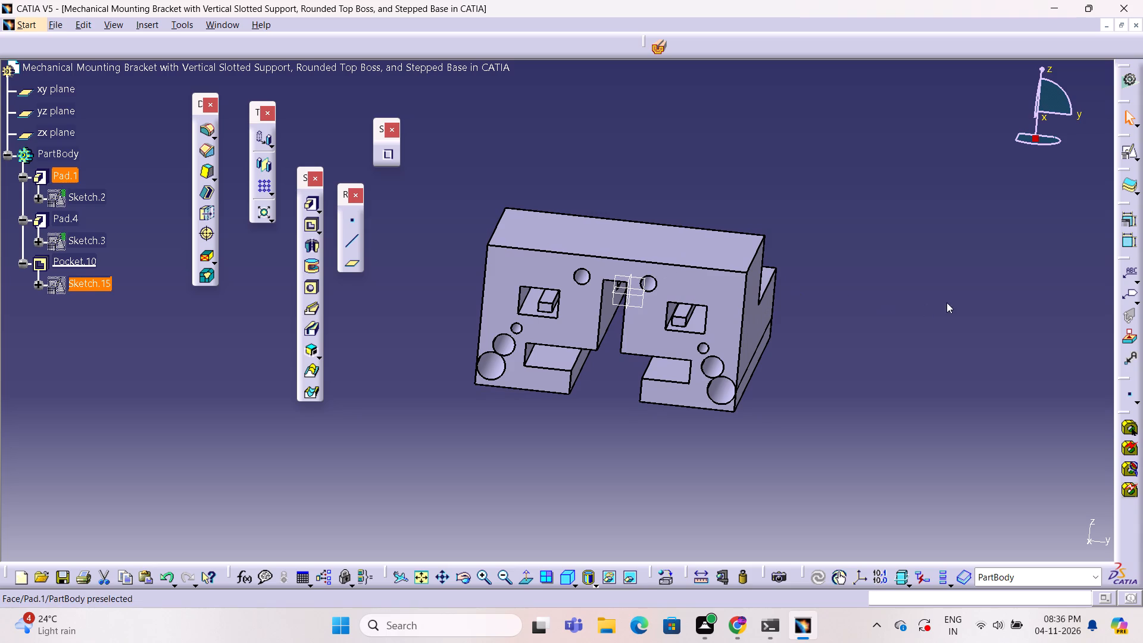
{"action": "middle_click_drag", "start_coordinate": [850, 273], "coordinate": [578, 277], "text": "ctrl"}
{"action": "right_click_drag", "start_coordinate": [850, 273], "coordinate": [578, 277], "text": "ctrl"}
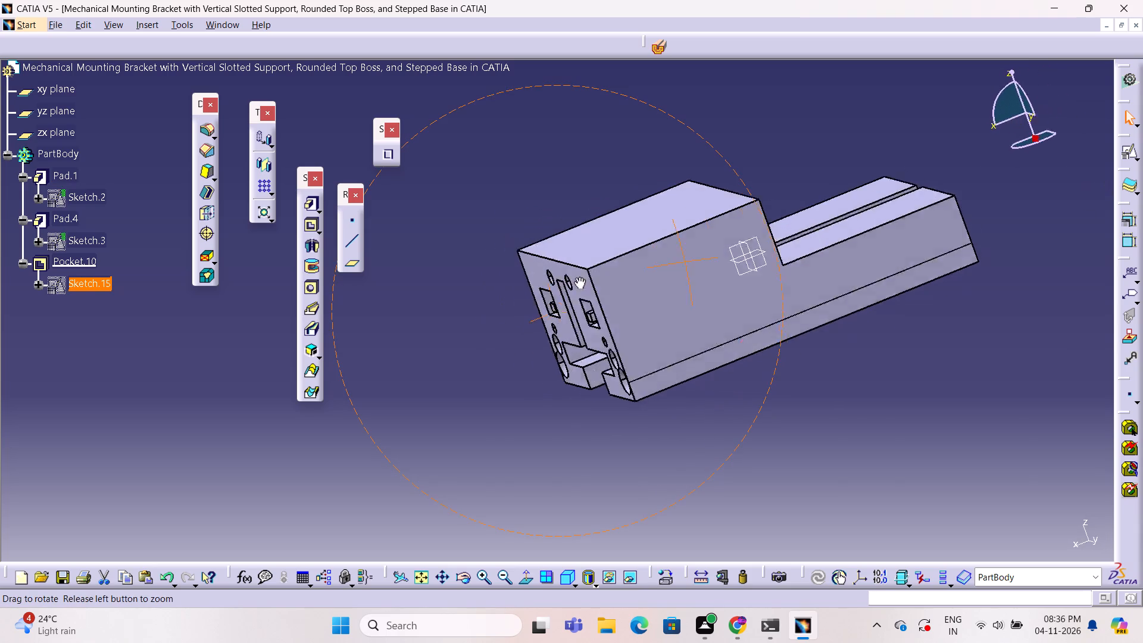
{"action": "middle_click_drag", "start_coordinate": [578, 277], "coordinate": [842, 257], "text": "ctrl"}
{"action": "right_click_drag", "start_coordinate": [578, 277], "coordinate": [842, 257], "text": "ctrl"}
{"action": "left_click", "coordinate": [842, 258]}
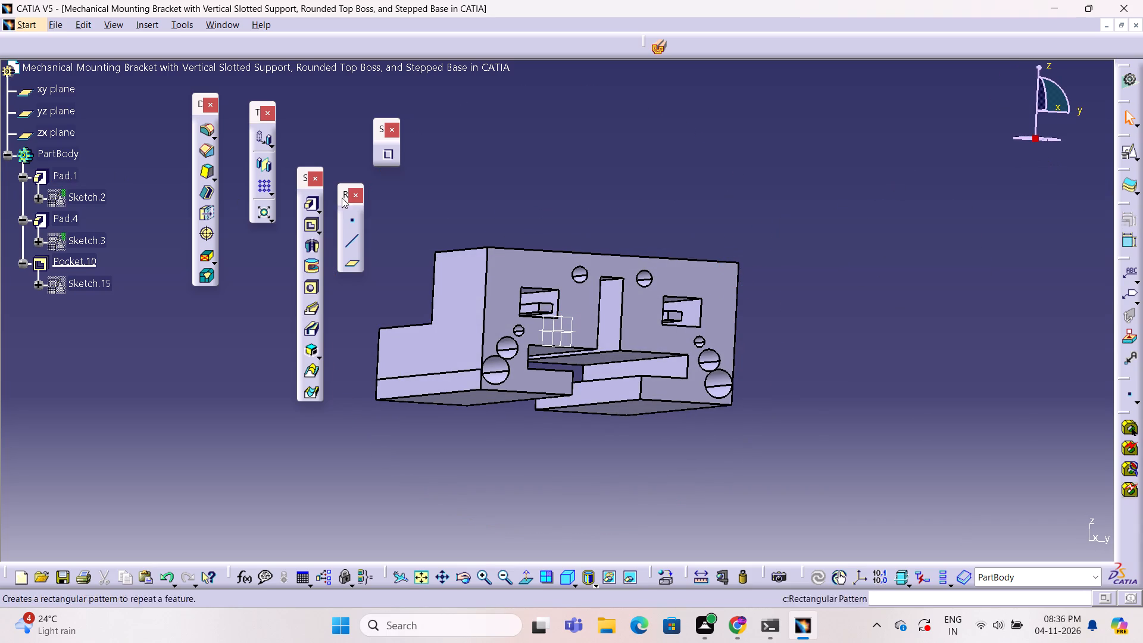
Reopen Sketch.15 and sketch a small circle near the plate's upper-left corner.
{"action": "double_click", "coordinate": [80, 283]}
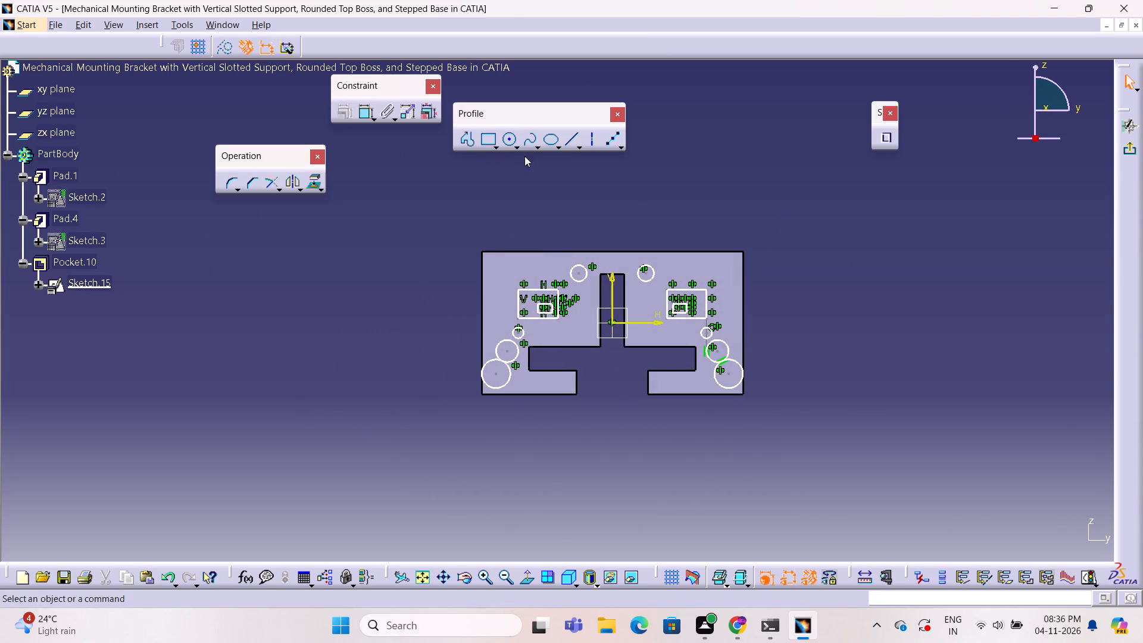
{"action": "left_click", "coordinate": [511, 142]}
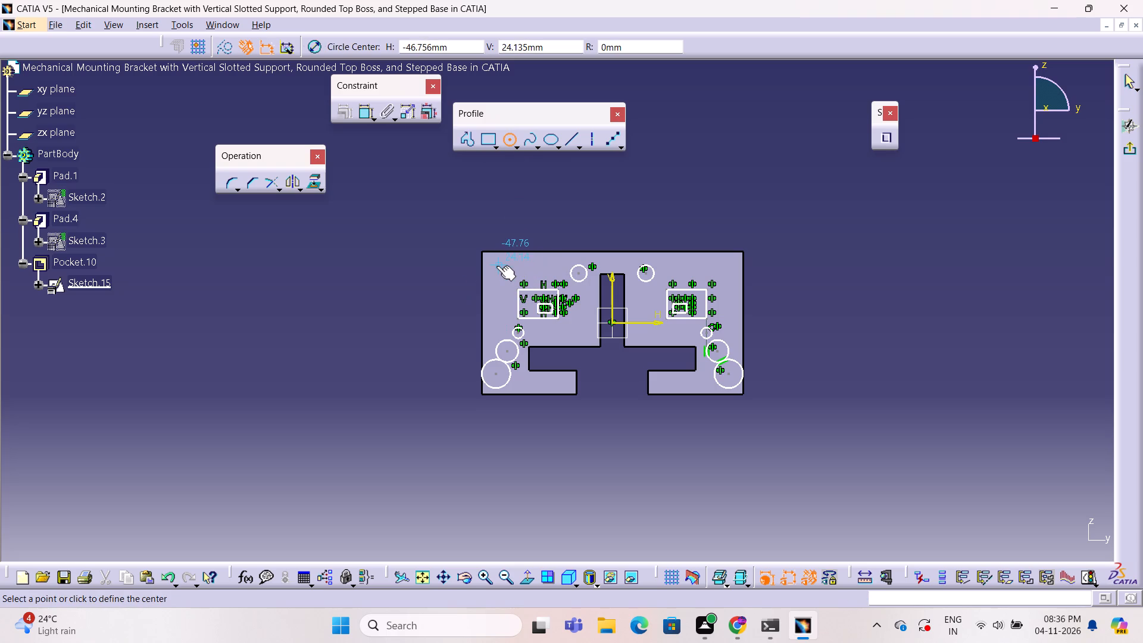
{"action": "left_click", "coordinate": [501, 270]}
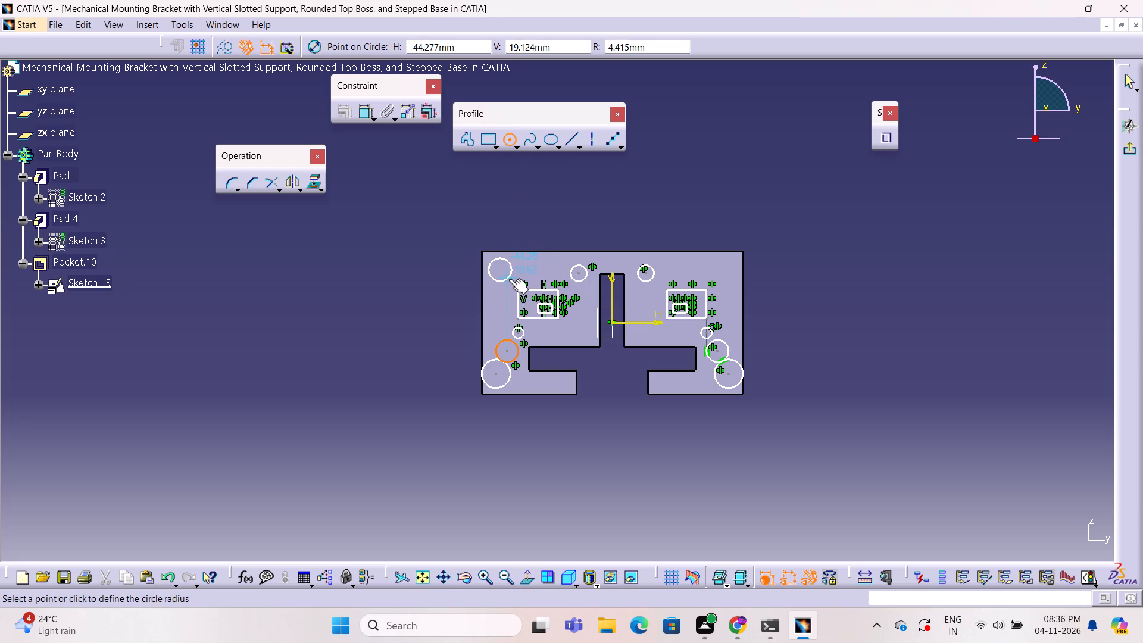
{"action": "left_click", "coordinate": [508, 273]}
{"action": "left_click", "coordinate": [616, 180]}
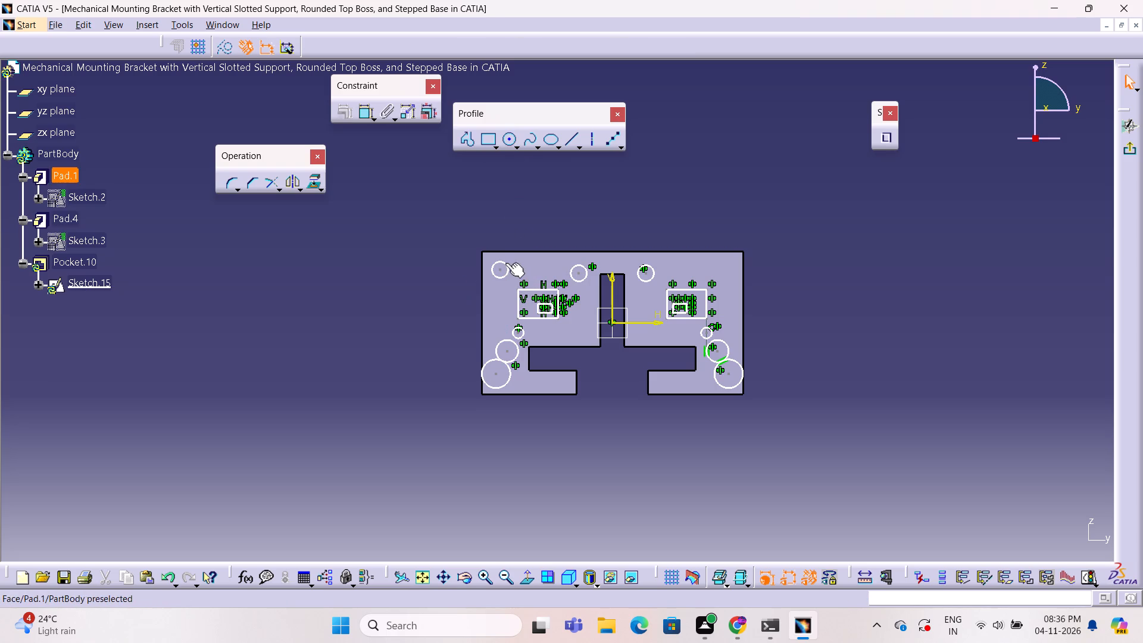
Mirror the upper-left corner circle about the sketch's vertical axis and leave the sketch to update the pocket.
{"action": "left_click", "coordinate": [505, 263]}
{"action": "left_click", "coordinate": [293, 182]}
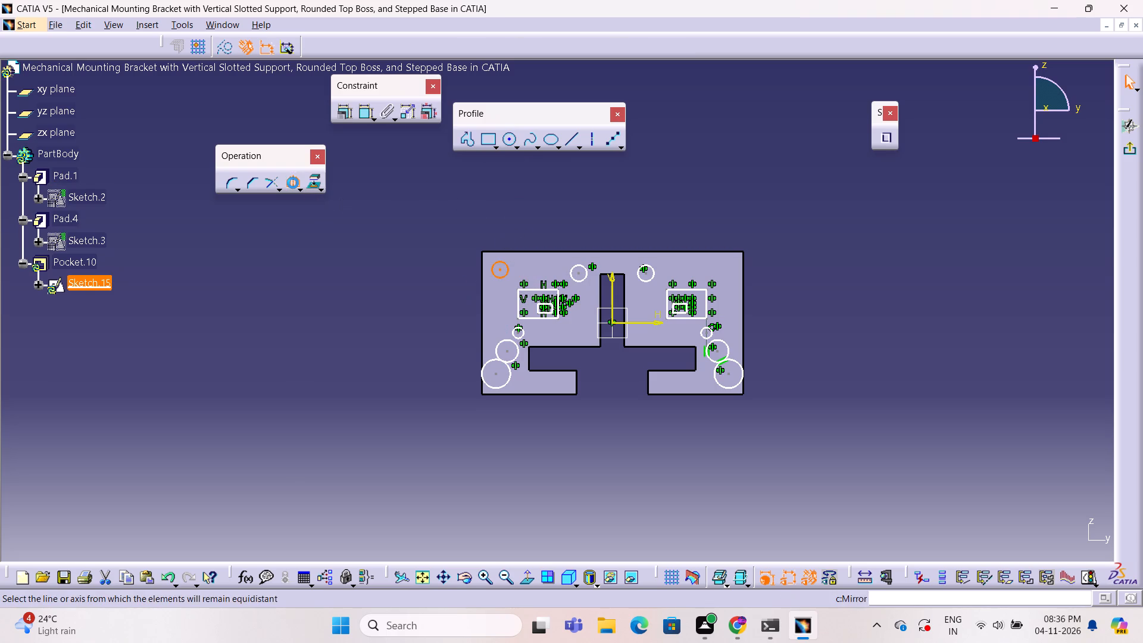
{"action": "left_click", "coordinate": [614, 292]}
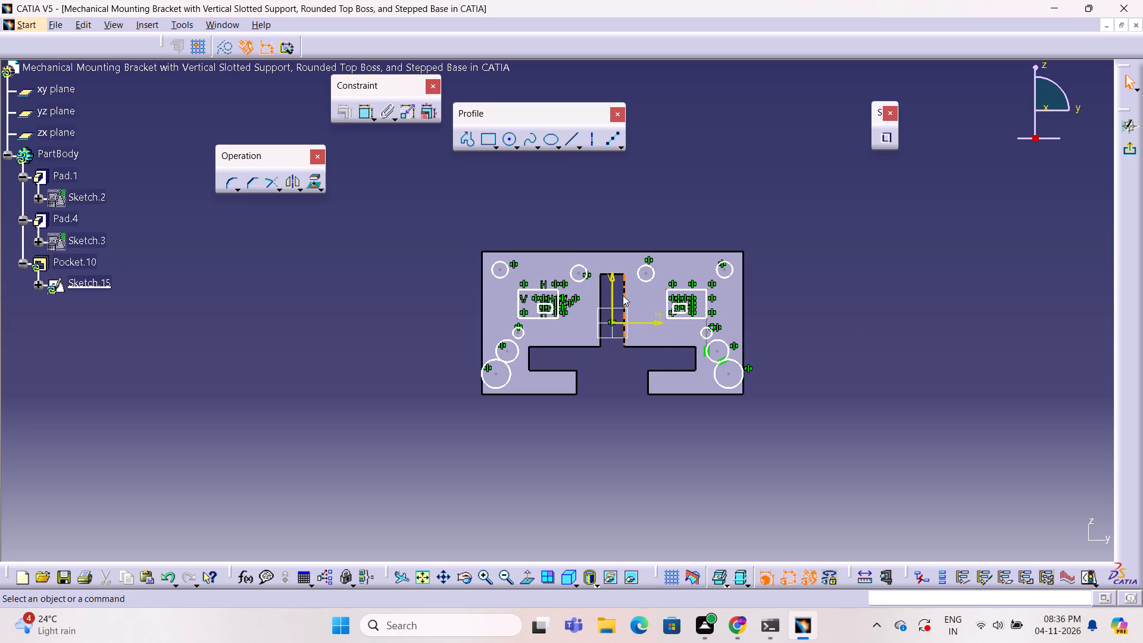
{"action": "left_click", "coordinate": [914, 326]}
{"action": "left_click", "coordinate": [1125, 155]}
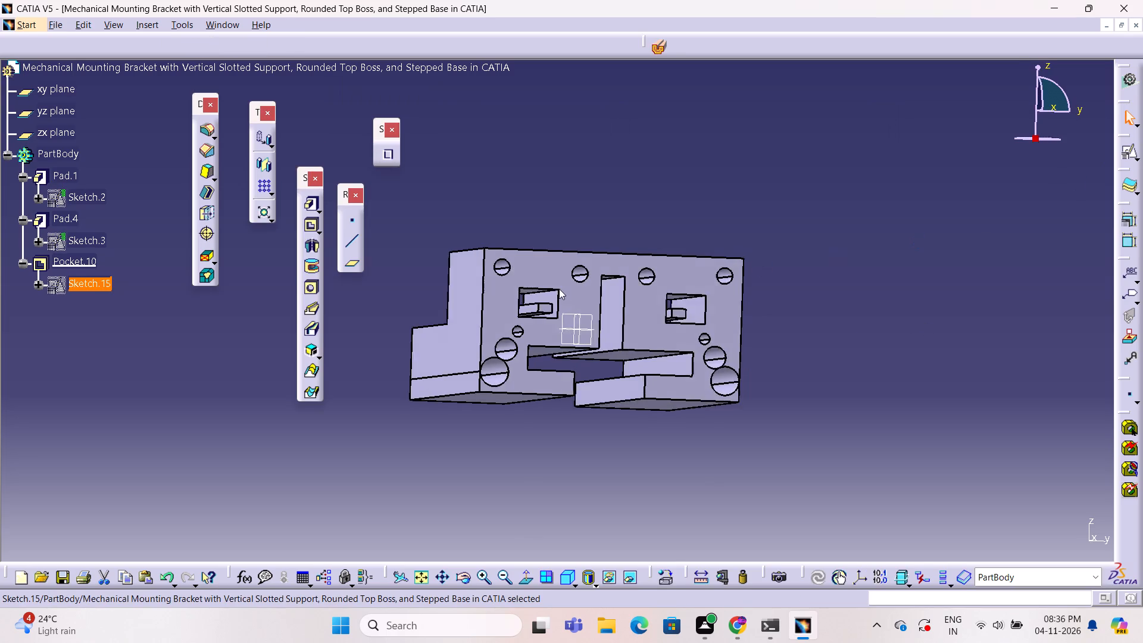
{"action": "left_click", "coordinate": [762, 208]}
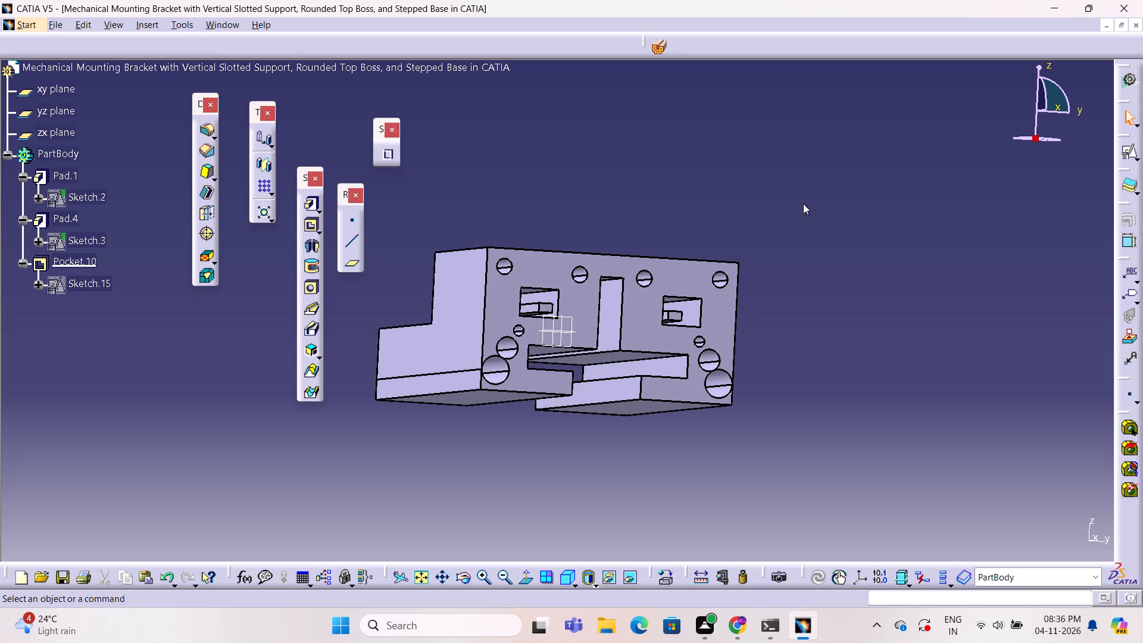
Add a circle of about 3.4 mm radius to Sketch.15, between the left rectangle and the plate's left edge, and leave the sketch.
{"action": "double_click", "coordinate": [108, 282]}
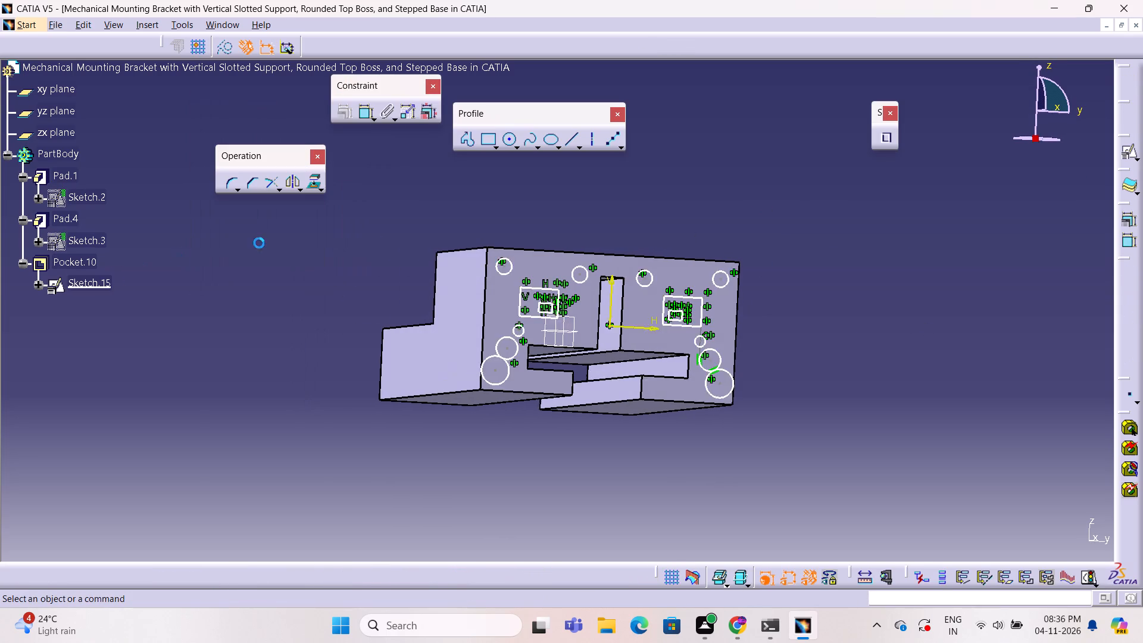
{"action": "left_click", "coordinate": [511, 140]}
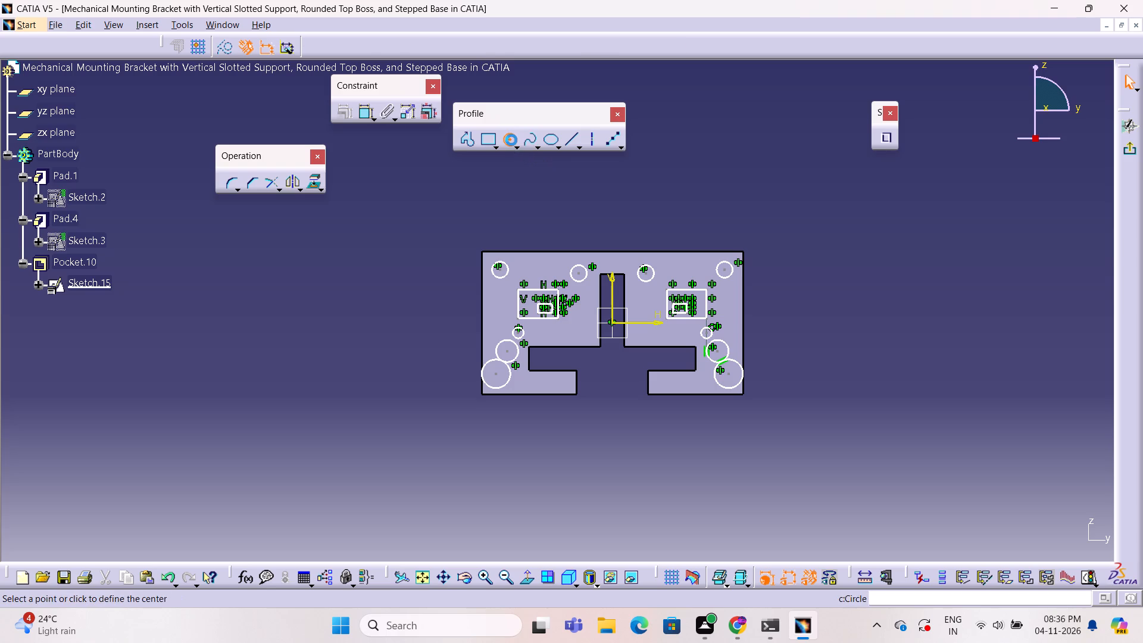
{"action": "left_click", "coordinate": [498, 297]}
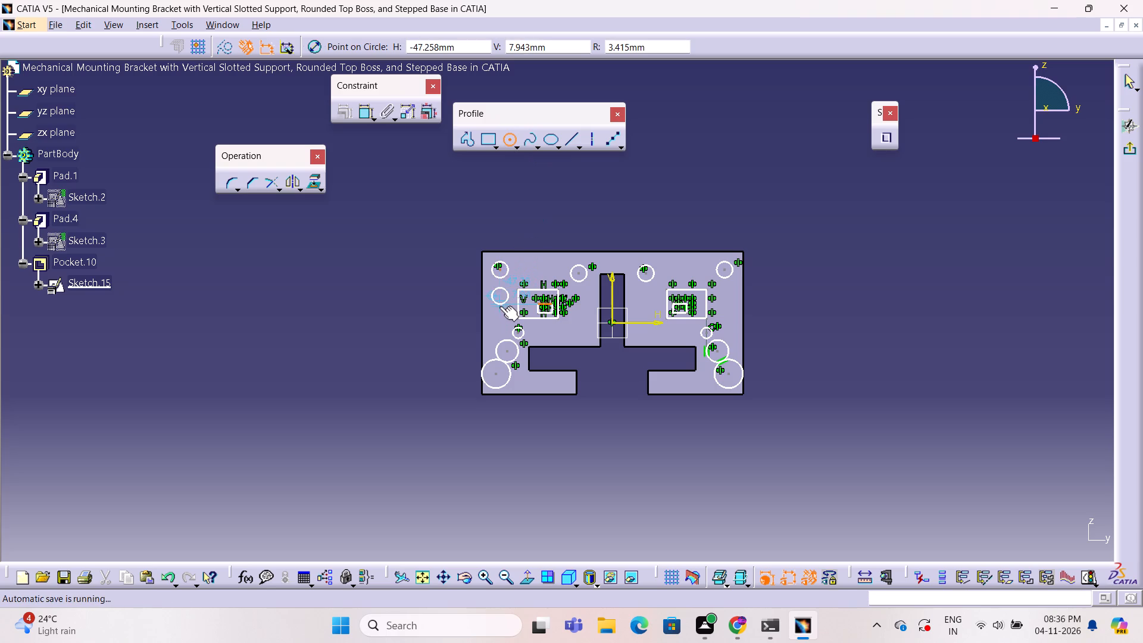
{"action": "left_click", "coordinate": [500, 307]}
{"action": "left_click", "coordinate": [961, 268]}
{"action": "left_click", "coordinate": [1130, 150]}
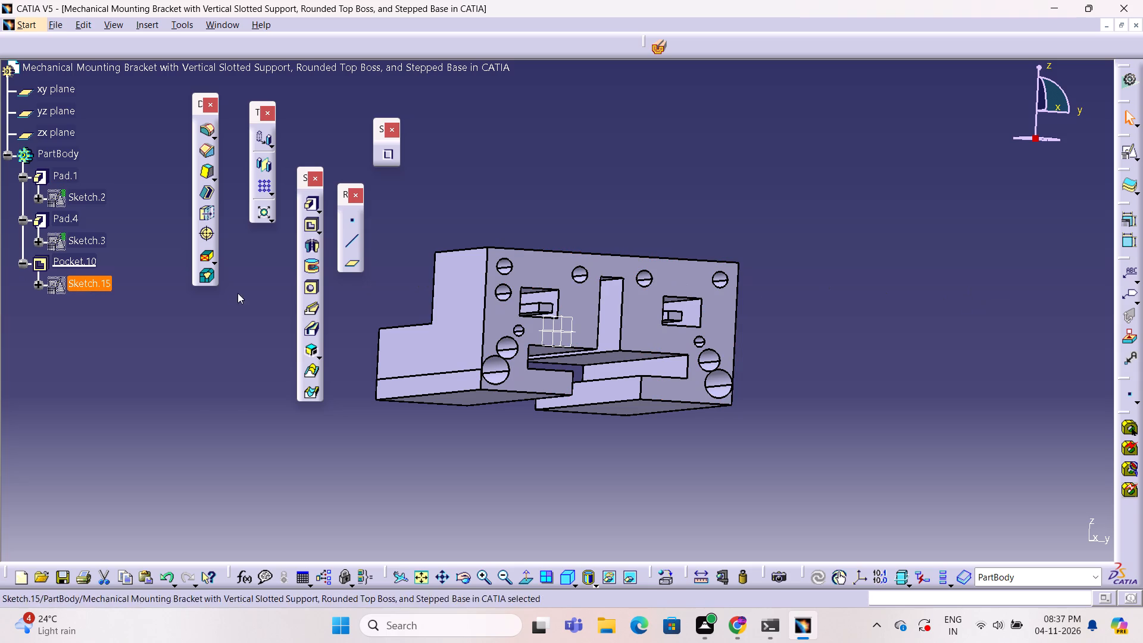
Delete Sketch.15 together with its dependent Pocket.10.
{"action": "right_click", "coordinate": [92, 280]}
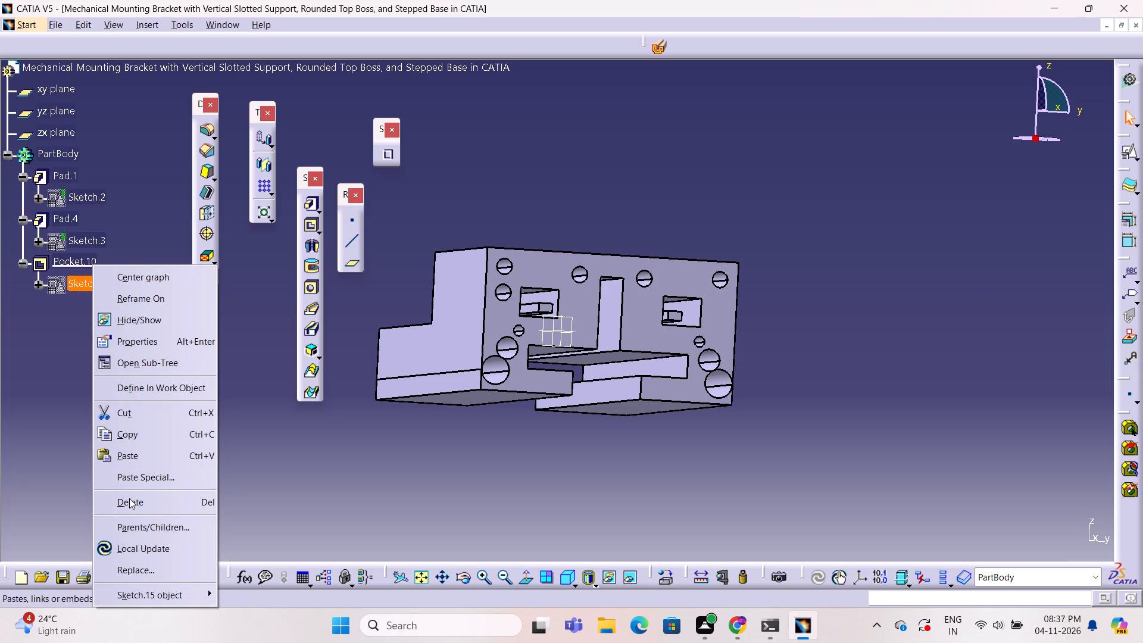
{"action": "left_click", "coordinate": [129, 498]}
{"action": "left_click", "coordinate": [1016, 538]}
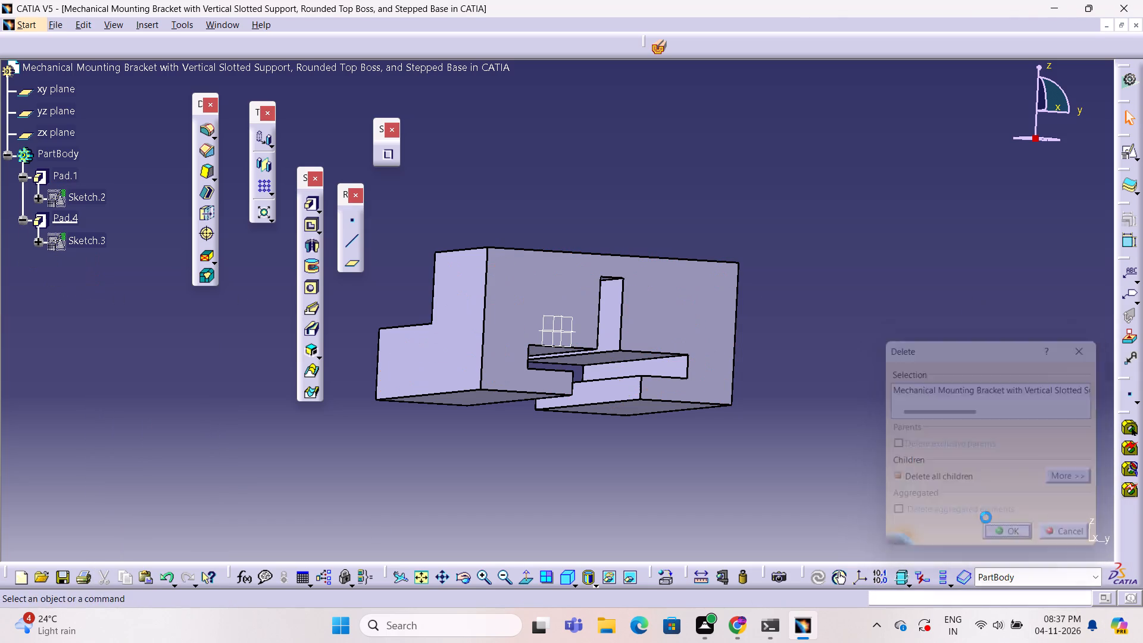
{"action": "left_click", "coordinate": [898, 439]}
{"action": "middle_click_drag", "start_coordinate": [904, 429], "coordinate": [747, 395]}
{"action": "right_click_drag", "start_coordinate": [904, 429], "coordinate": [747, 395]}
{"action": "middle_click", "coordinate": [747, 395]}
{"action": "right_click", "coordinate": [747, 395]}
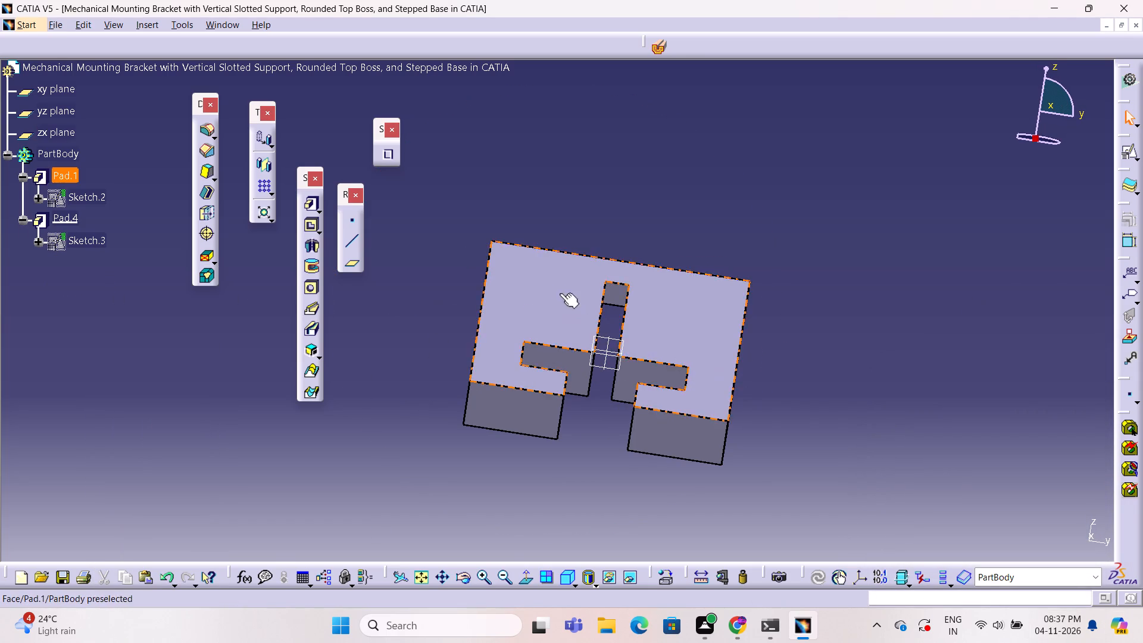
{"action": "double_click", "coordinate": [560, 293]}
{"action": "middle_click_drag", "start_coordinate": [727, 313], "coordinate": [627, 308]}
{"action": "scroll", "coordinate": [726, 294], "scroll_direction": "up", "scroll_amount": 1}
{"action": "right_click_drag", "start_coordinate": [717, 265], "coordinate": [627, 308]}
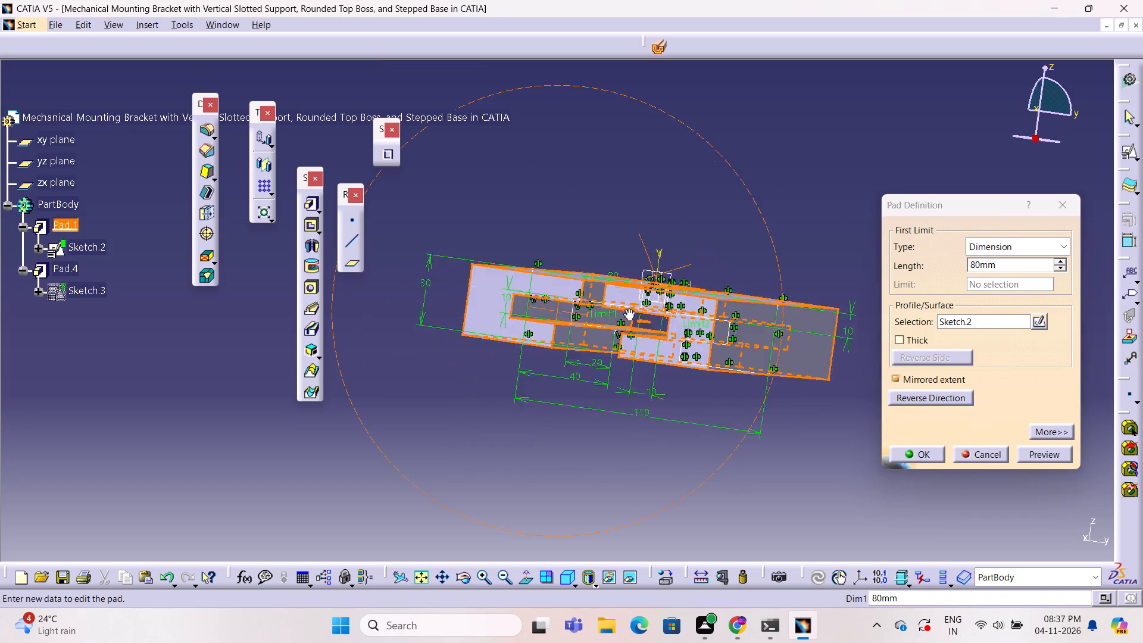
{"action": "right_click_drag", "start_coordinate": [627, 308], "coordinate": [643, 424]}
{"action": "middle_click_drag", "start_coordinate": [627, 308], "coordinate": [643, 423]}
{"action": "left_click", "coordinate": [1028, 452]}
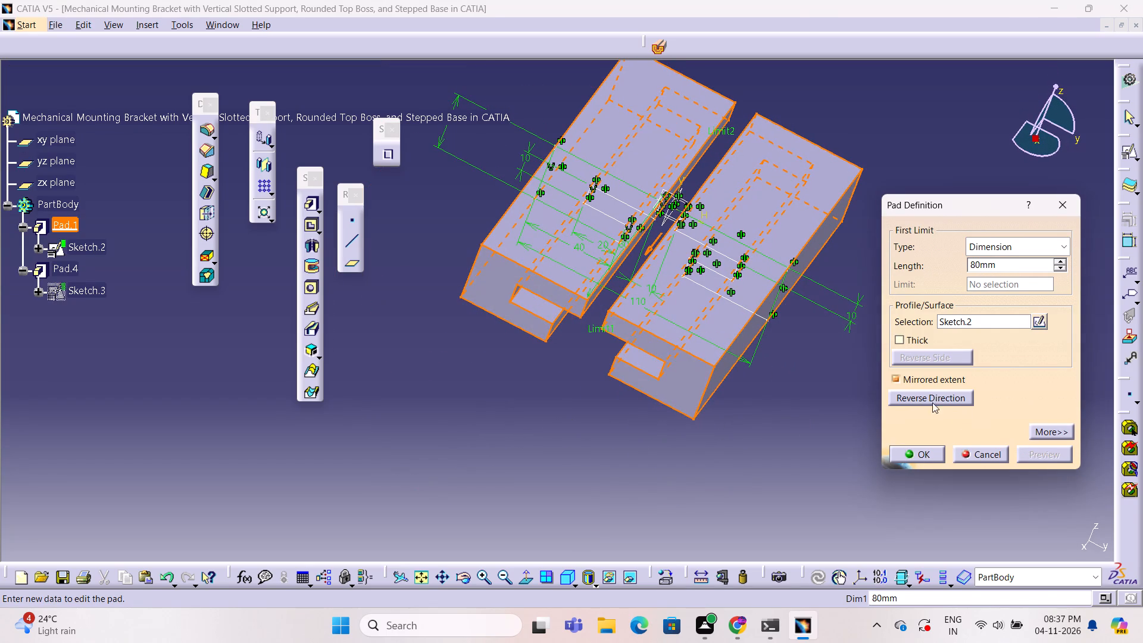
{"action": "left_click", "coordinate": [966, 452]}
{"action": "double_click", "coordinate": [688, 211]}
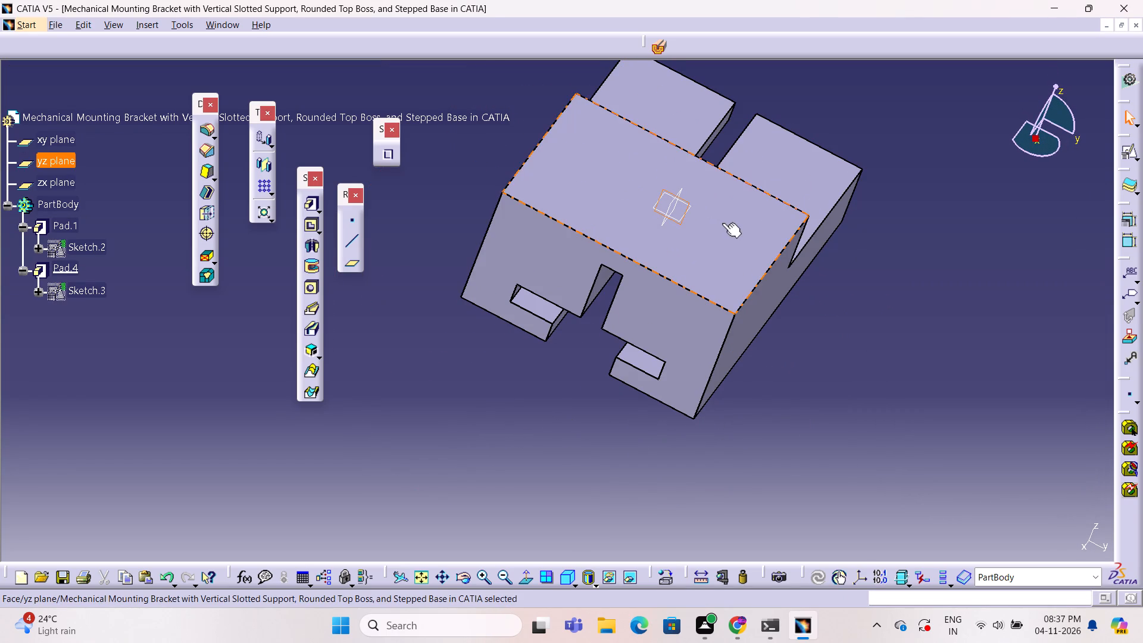
Edit Pad.4, the upper block, to a mirrored extent with a length of 20 mm.
{"action": "double_click", "coordinate": [723, 223]}
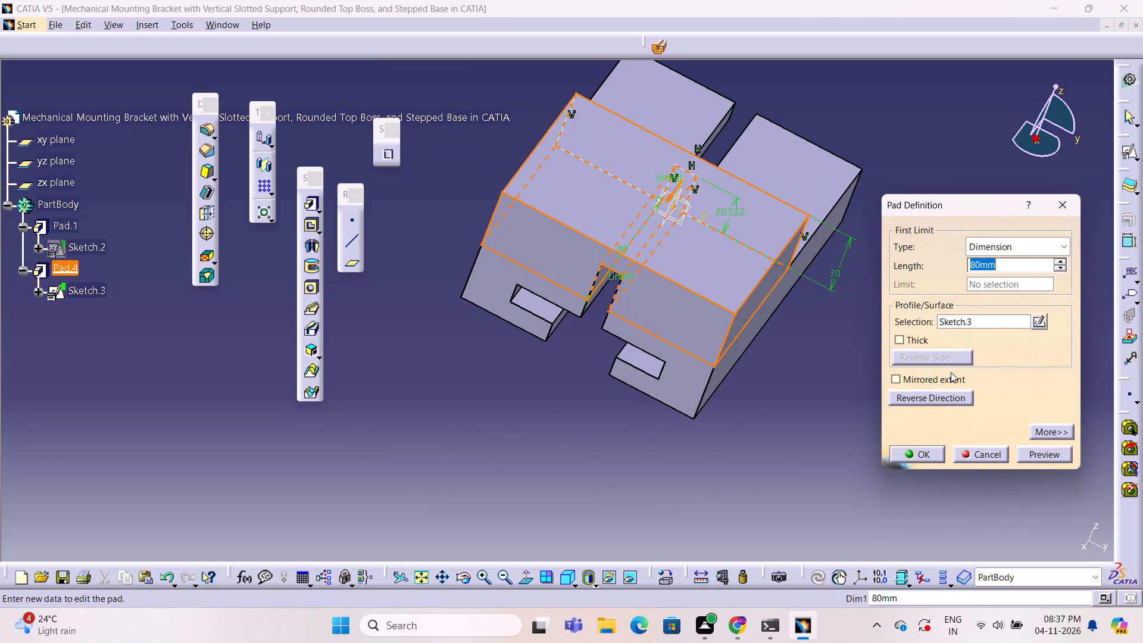
{"action": "left_click", "coordinate": [950, 377]}
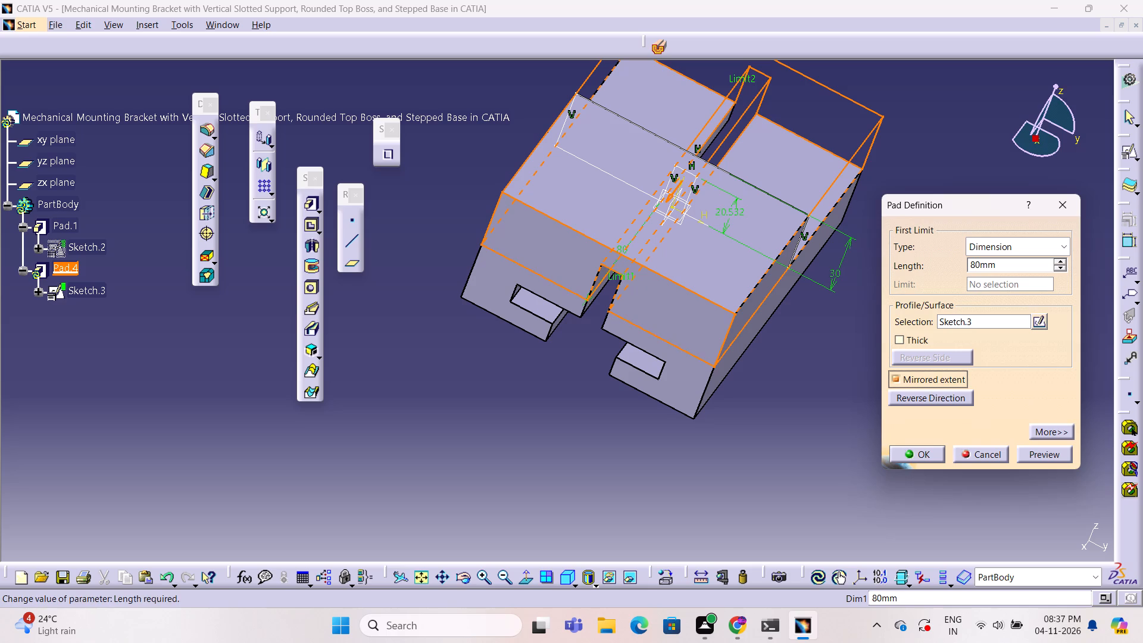
{"action": "left_click", "coordinate": [1006, 263]}
{"action": "key", "text": "4"}
{"action": "type", "text": "0/2"}
{"action": "key", "text": "BackSpace"}
{"action": "key", "text": "BackSpace"}
{"action": "key", "text": "BackSpace"}
{"action": "key", "text": "BackSpace"}
{"action": "key", "text": "BackSpace"}
{"action": "key", "text": "BackSpace"}
{"action": "key", "text": "BackSpace"}
{"action": "key", "text": "BackSpace"}
{"action": "key", "text": "BackSpace"}
{"action": "key", "text": "BackSpace"}
{"action": "key", "text": "BackSpace"}
{"action": "key", "text": "BackSpace"}
{"action": "key", "text": "BackSpace"}
{"action": "key", "text": "BackSpace"}
{"action": "key", "text": "BackSpace"}
{"action": "key", "text": "BackSpace"}
{"action": "key", "text": "BackSpace"}
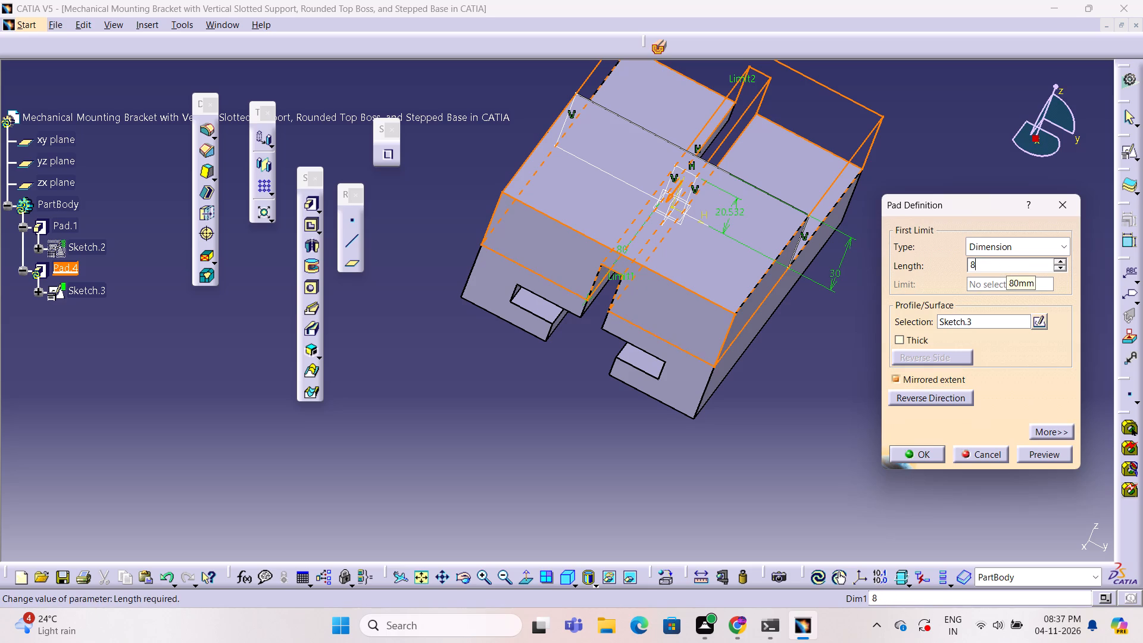
{"action": "type", "text": "20"}
{"action": "key", "text": "Return"}
{"action": "left_click", "coordinate": [955, 305]}
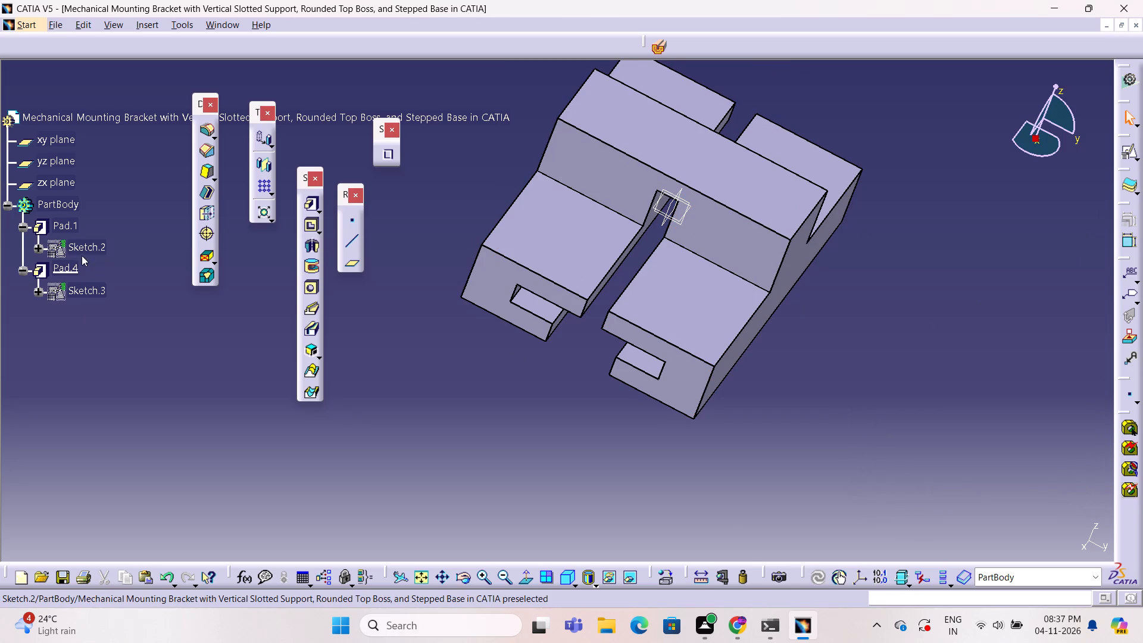
Open Sketch.3 and Sketch.2 in turn to examine the block and base profiles, and leave the sketch.
{"action": "triple_click", "coordinate": [87, 294]}
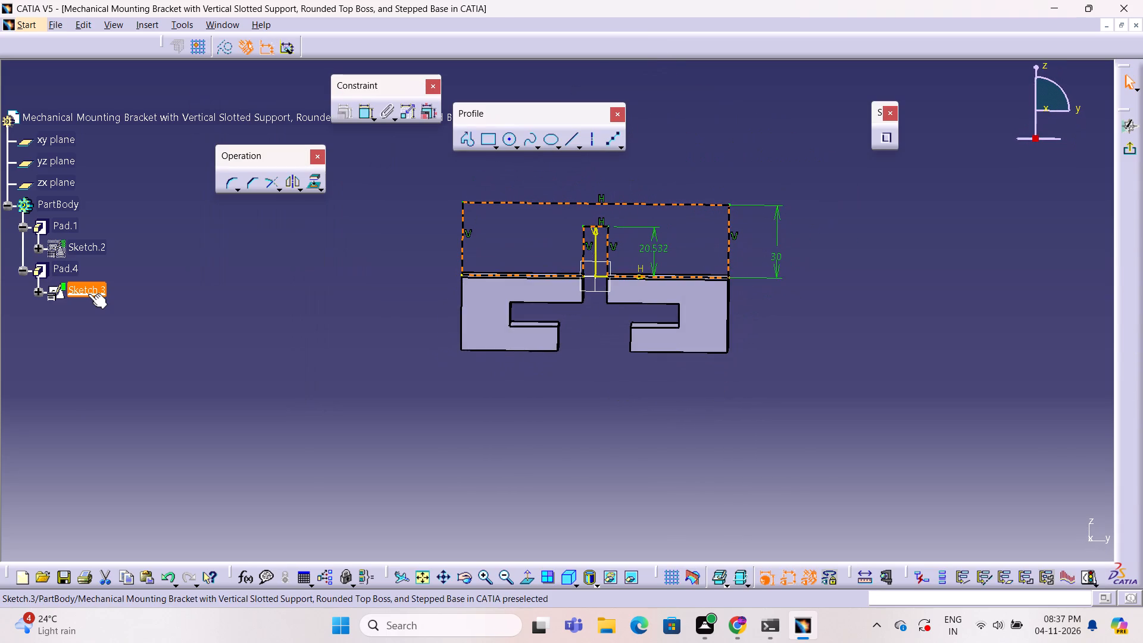
{"action": "left_click", "coordinate": [102, 248]}
{"action": "double_click", "coordinate": [102, 248]}
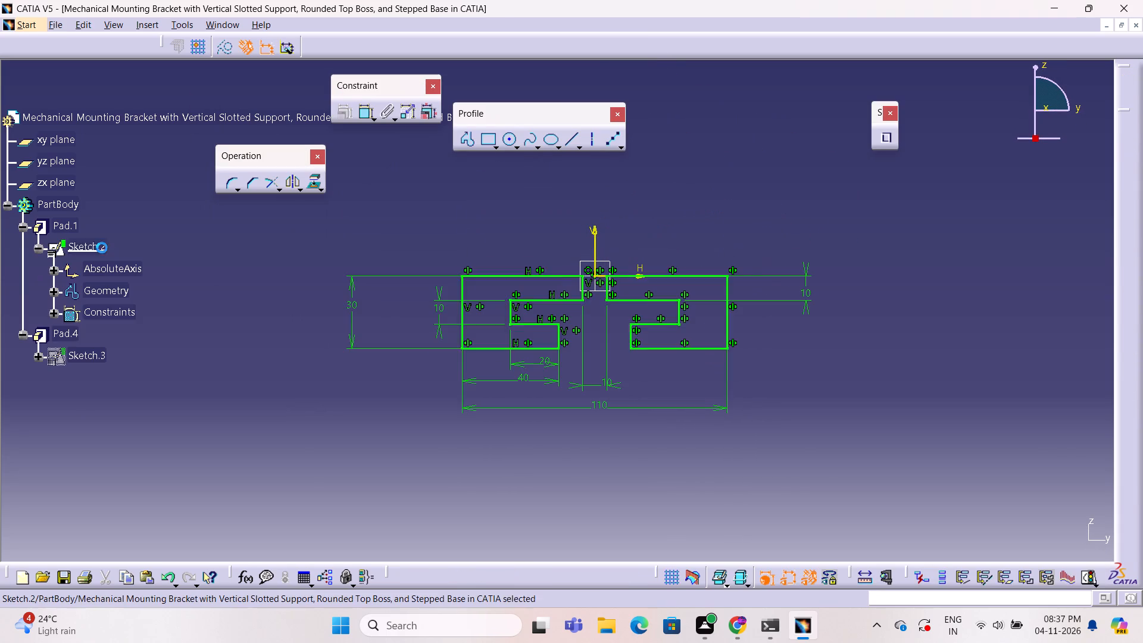
{"action": "double_click", "coordinate": [99, 355]}
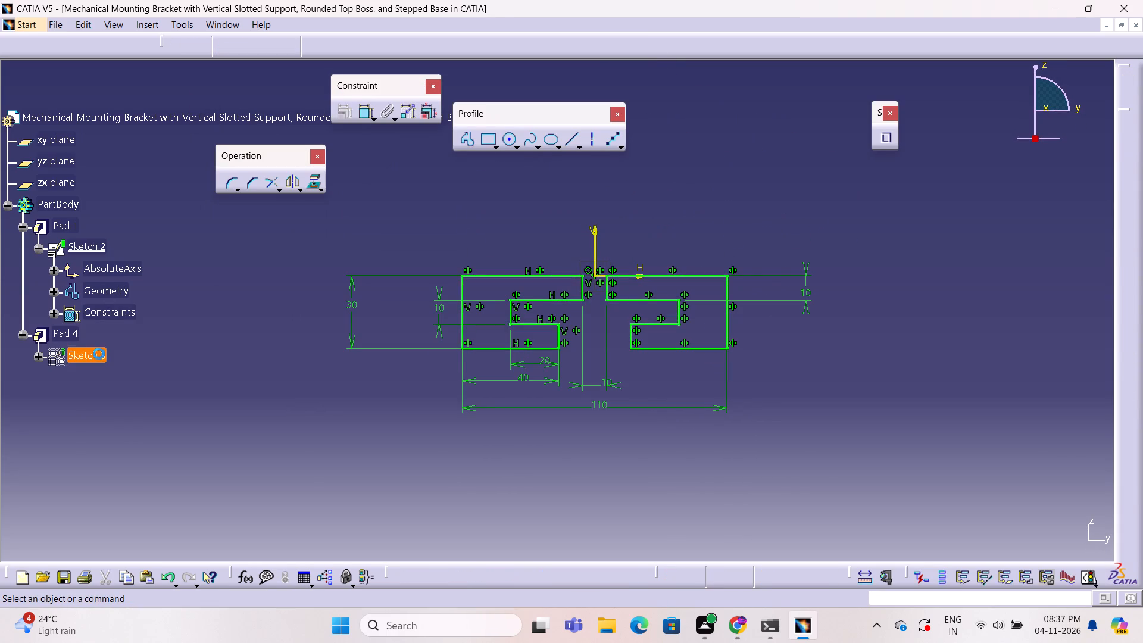
{"action": "middle_click_drag", "start_coordinate": [973, 388], "coordinate": [882, 421]}
{"action": "right_click_drag", "start_coordinate": [973, 388], "coordinate": [882, 421]}
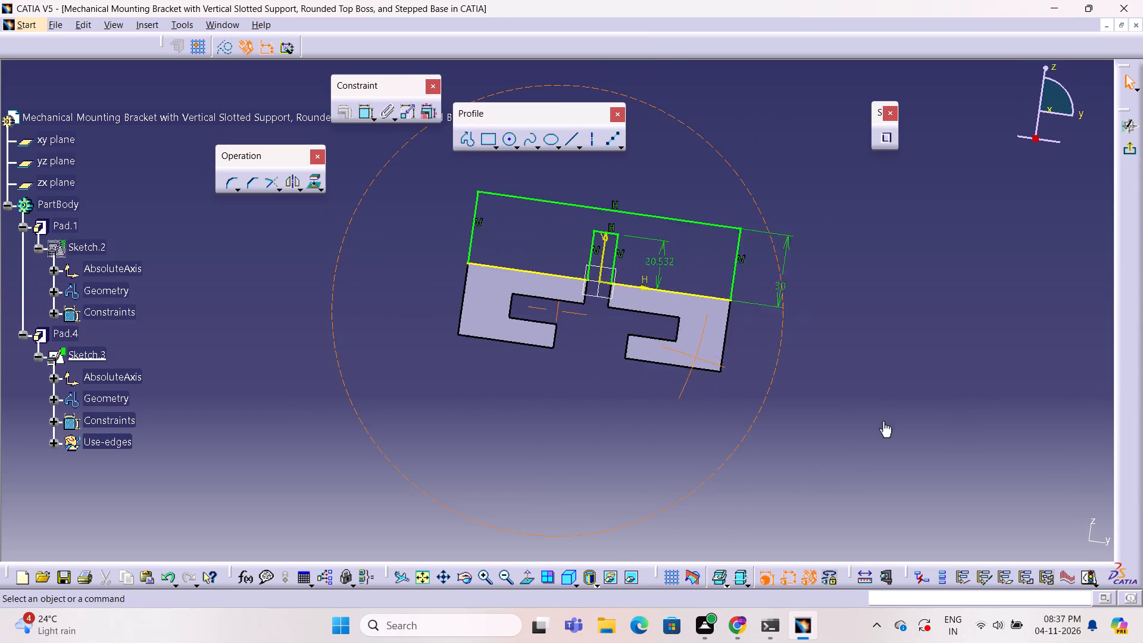
{"action": "middle_click_drag", "start_coordinate": [882, 421], "coordinate": [905, 395]}
{"action": "right_click_drag", "start_coordinate": [882, 421], "coordinate": [905, 394]}
{"action": "middle_click", "coordinate": [905, 395]}
{"action": "middle_click", "coordinate": [905, 395]}
{"action": "right_click", "coordinate": [905, 388]}
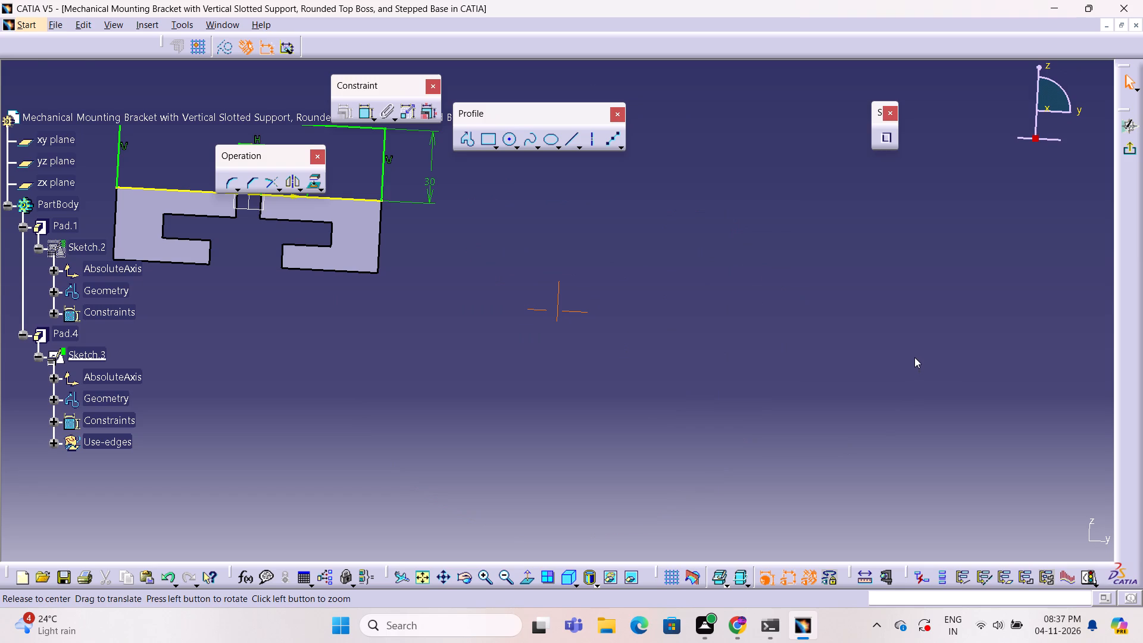
{"action": "left_click", "coordinate": [914, 352]}
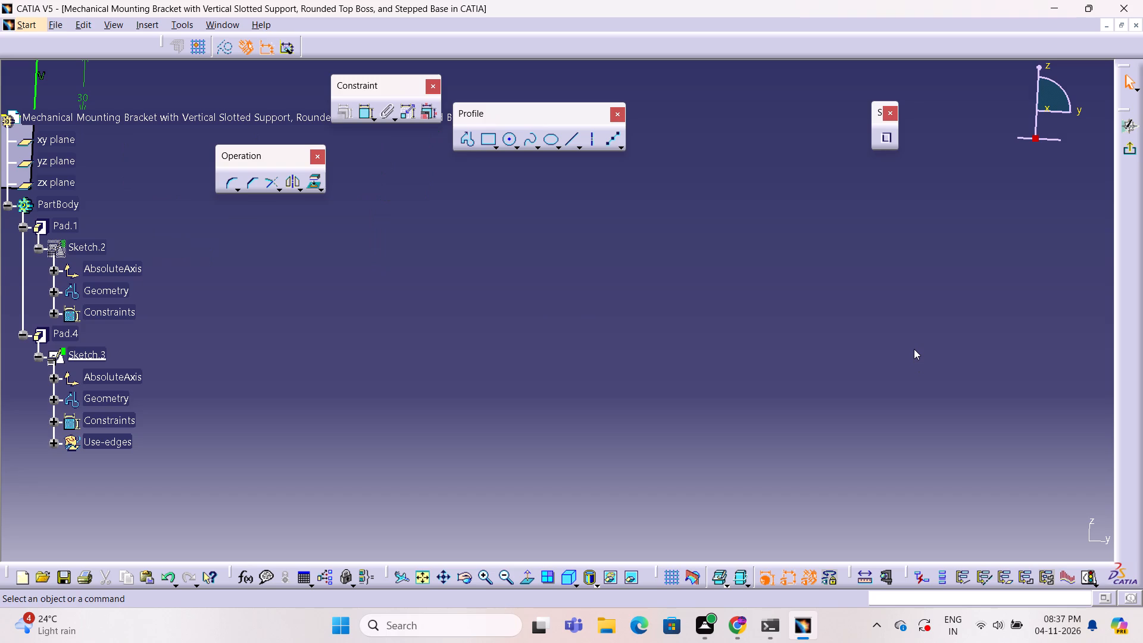
{"action": "left_click", "coordinate": [913, 345]}
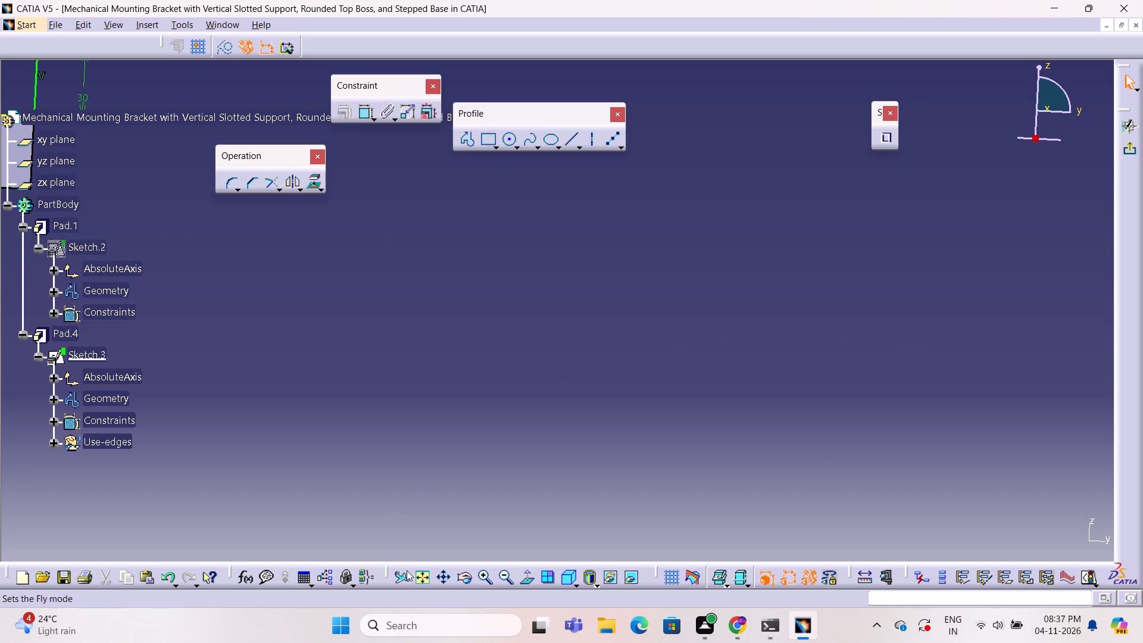
{"action": "left_click", "coordinate": [425, 577]}
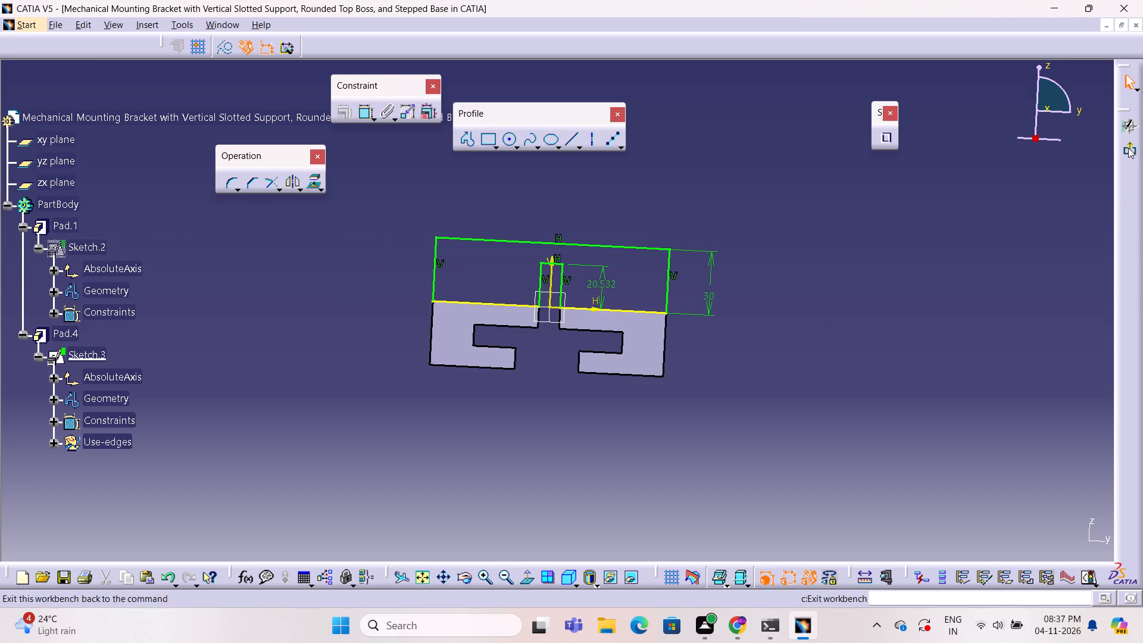
{"action": "left_click", "coordinate": [1128, 148]}
Start a positioned sketch on the base's slotted front end face and draw a circle of about 4.7 mm radius left of the slot.
{"action": "middle_click_drag", "start_coordinate": [762, 386], "coordinate": [662, 357]}
{"action": "right_click_drag", "start_coordinate": [762, 385], "coordinate": [662, 357]}
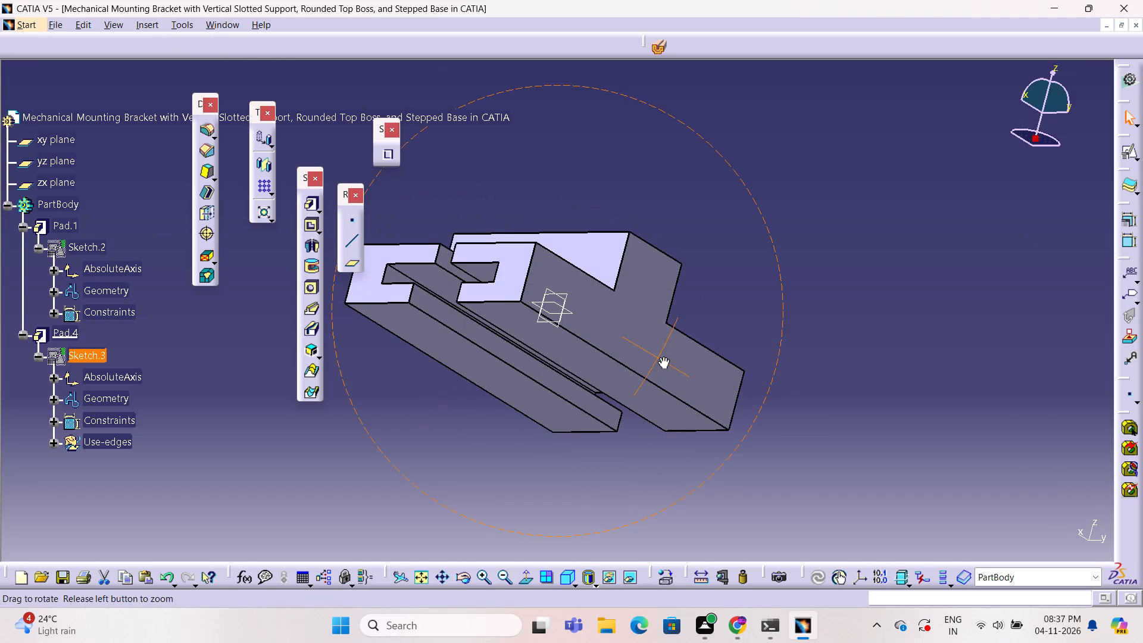
{"action": "middle_click_drag", "start_coordinate": [662, 357], "coordinate": [663, 357]}
{"action": "right_click_drag", "start_coordinate": [662, 357], "coordinate": [663, 357]}
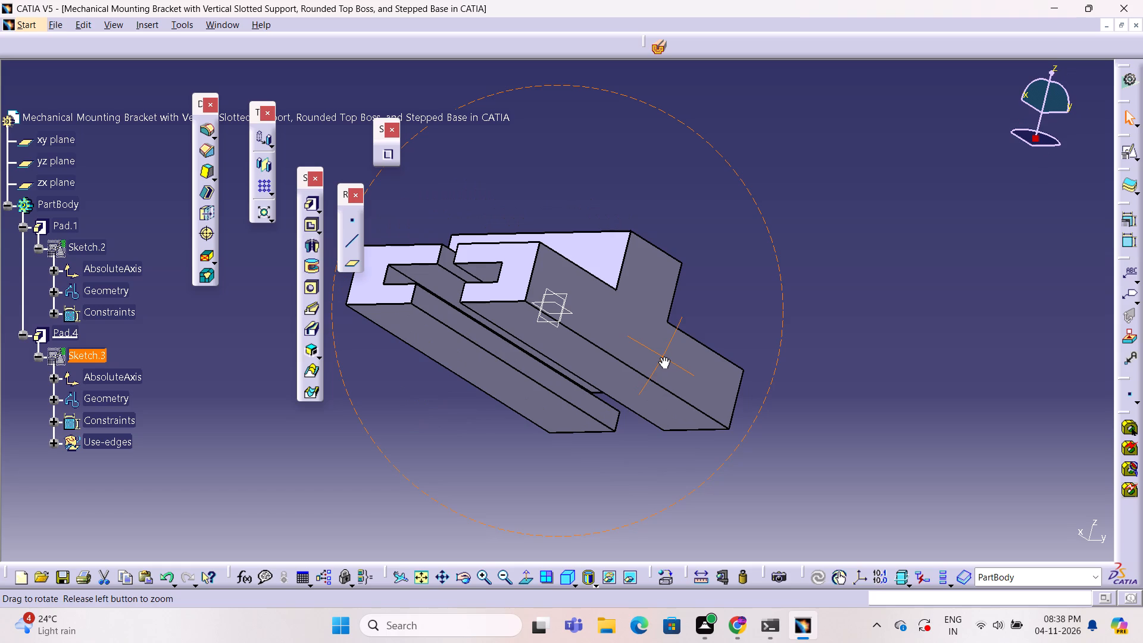
{"action": "middle_click_drag", "start_coordinate": [663, 357], "coordinate": [662, 357]}
{"action": "right_click_drag", "start_coordinate": [663, 357], "coordinate": [662, 357]}
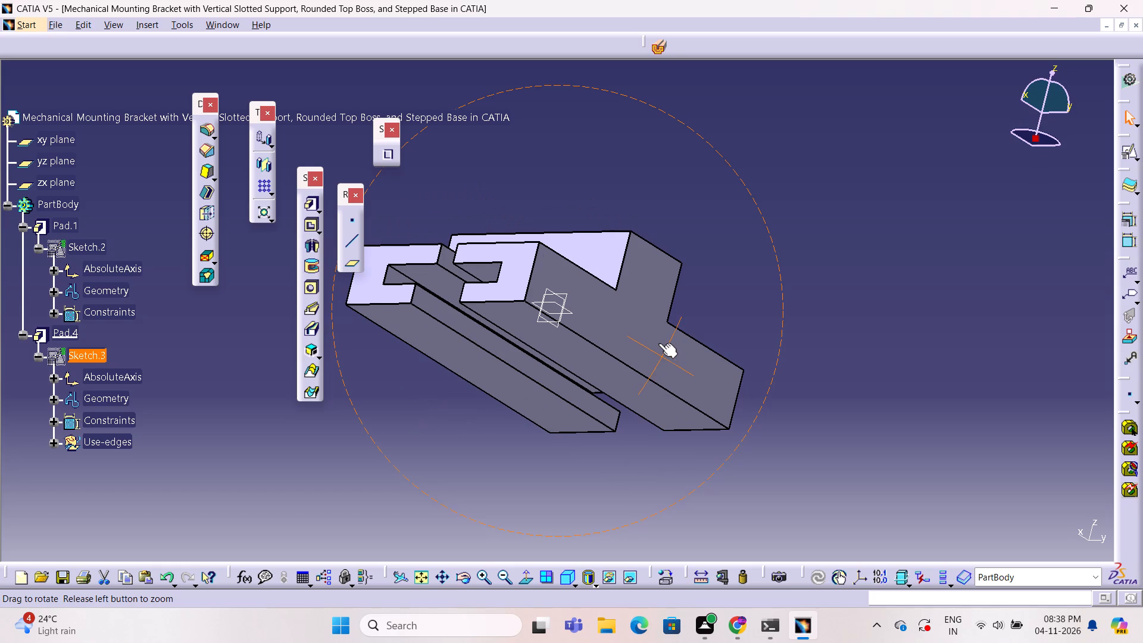
{"action": "left_click", "coordinate": [829, 304]}
{"action": "middle_click_drag", "start_coordinate": [812, 301], "coordinate": [817, 354]}
{"action": "right_click_drag", "start_coordinate": [812, 301], "coordinate": [817, 354]}
{"action": "right_click", "coordinate": [817, 354]}
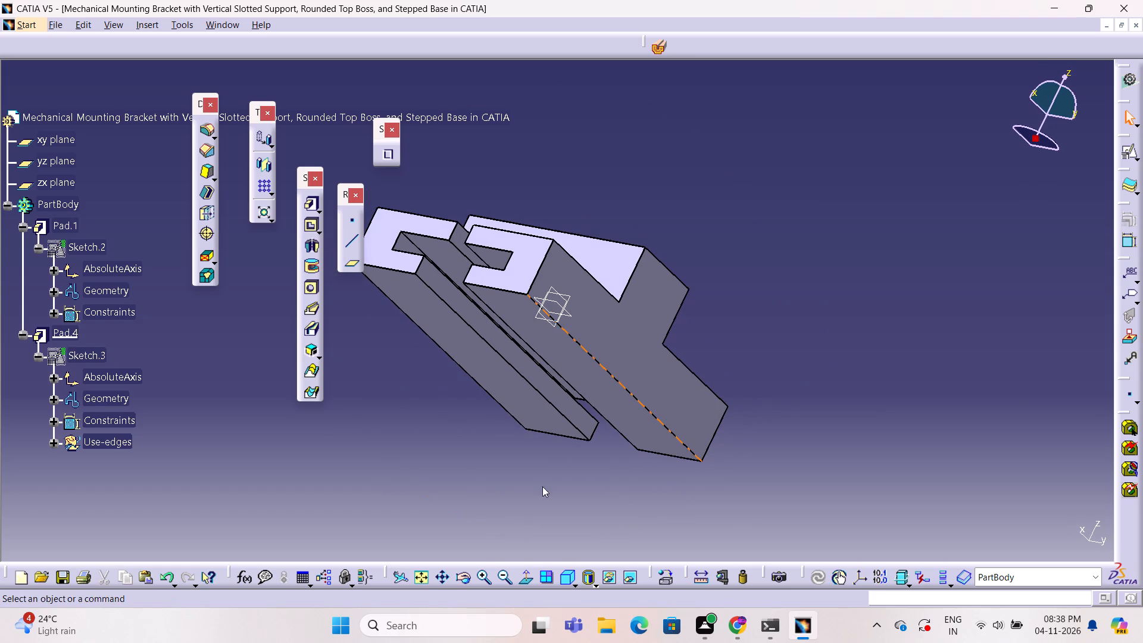
{"action": "left_click", "coordinate": [460, 582]}
{"action": "left_click_drag", "start_coordinate": [491, 488], "coordinate": [492, 487]}
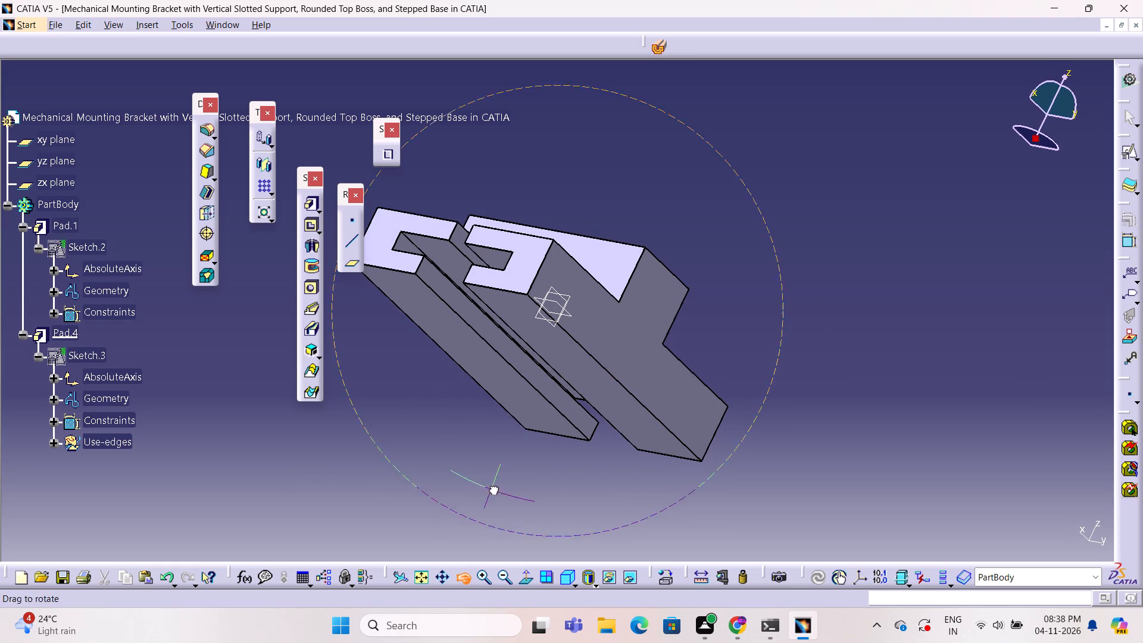
{"action": "left_click_drag", "start_coordinate": [492, 487], "coordinate": [602, 545]}
{"action": "left_click", "coordinate": [602, 525]}
{"action": "left_click", "coordinate": [421, 583]}
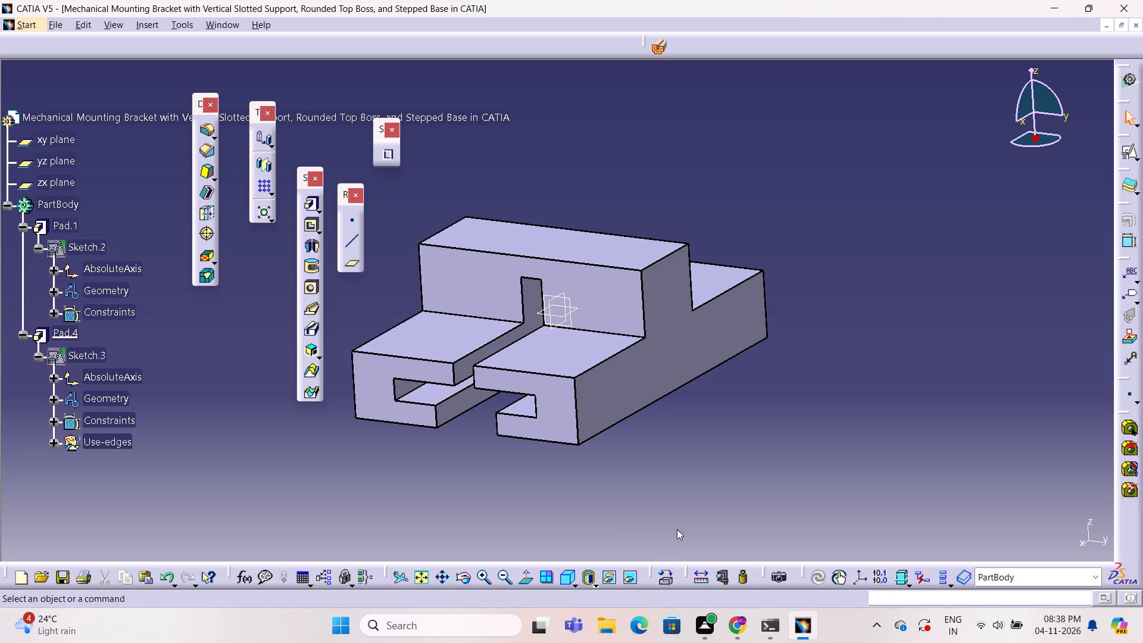
{"action": "left_click", "coordinate": [559, 407]}
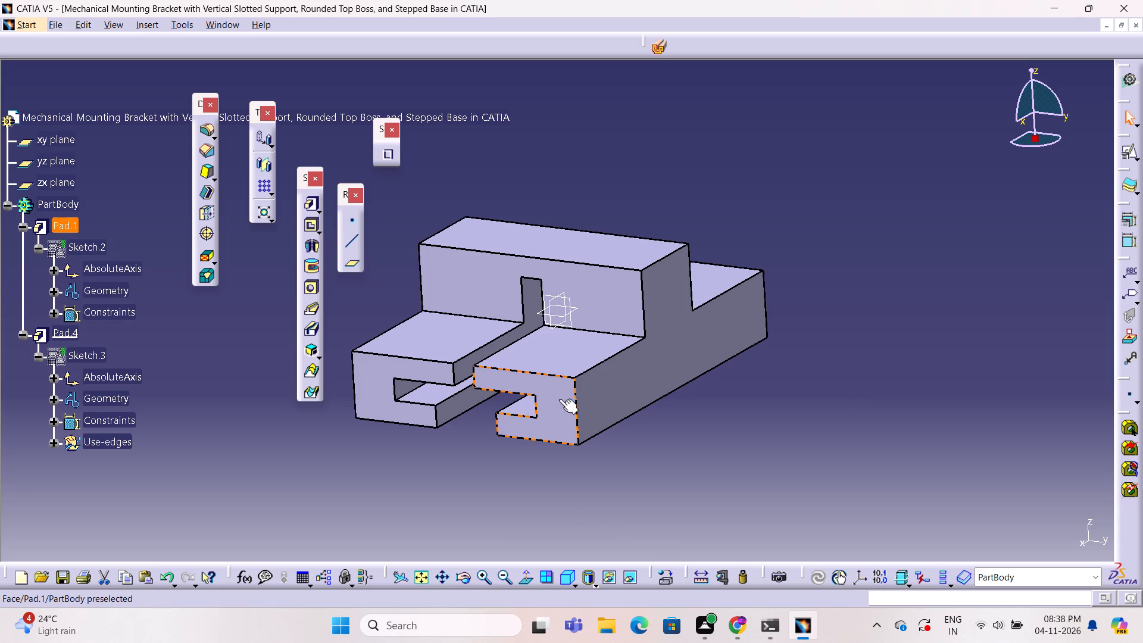
{"action": "left_click", "coordinate": [1127, 157]}
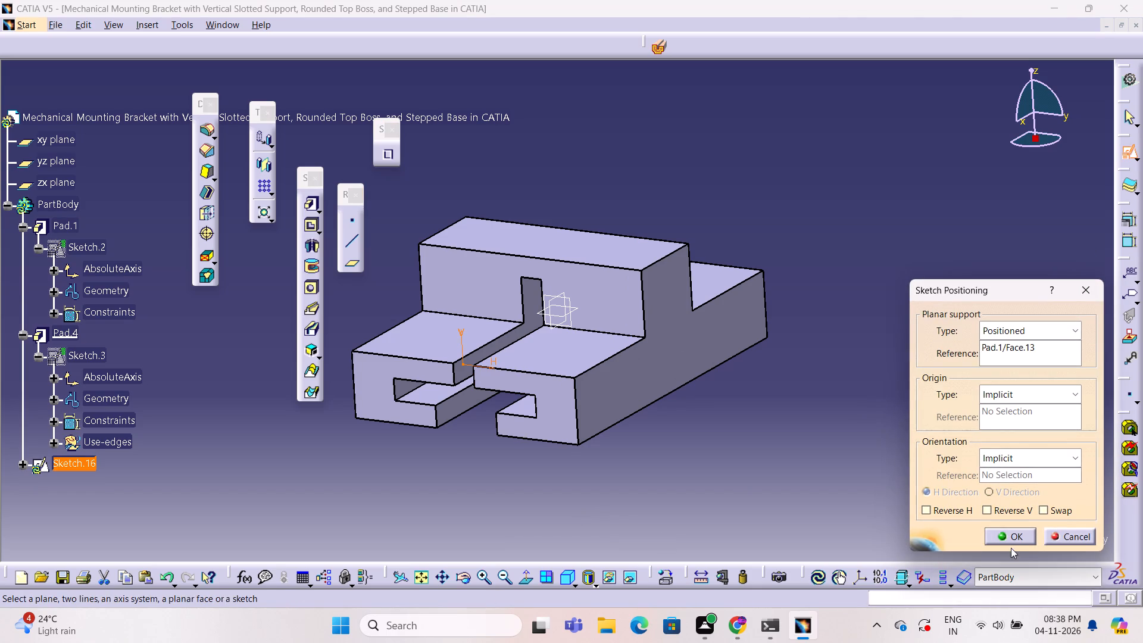
{"action": "left_click", "coordinate": [1011, 536]}
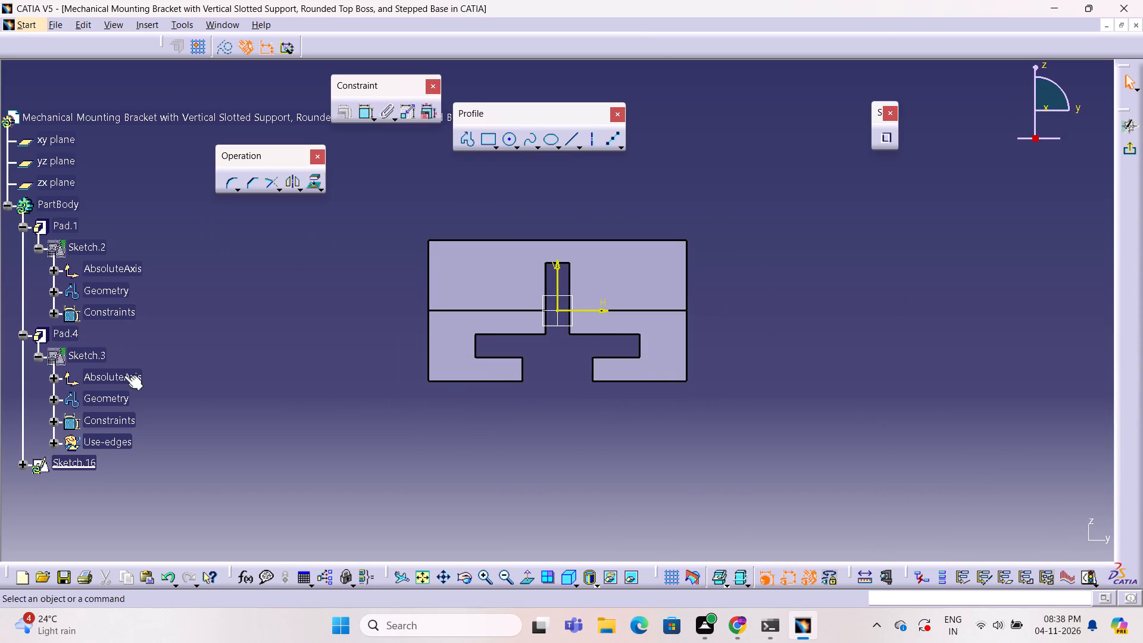
{"action": "left_click", "coordinate": [510, 141]}
{"action": "left_click", "coordinate": [449, 335]}
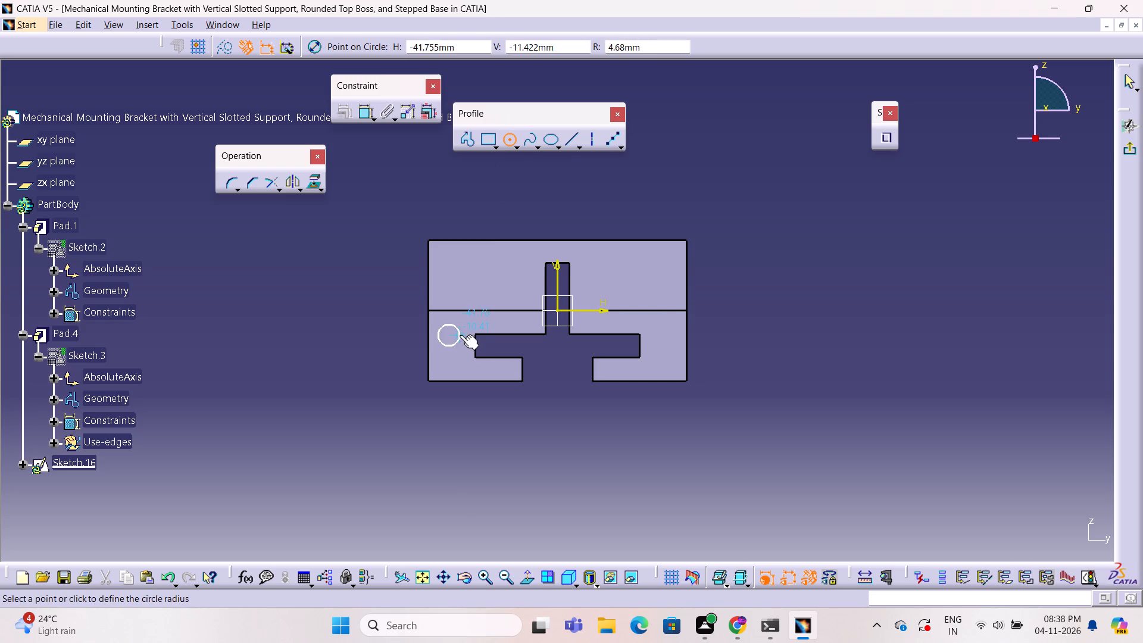
{"action": "left_click", "coordinate": [460, 335]}
{"action": "left_click", "coordinate": [895, 321]}
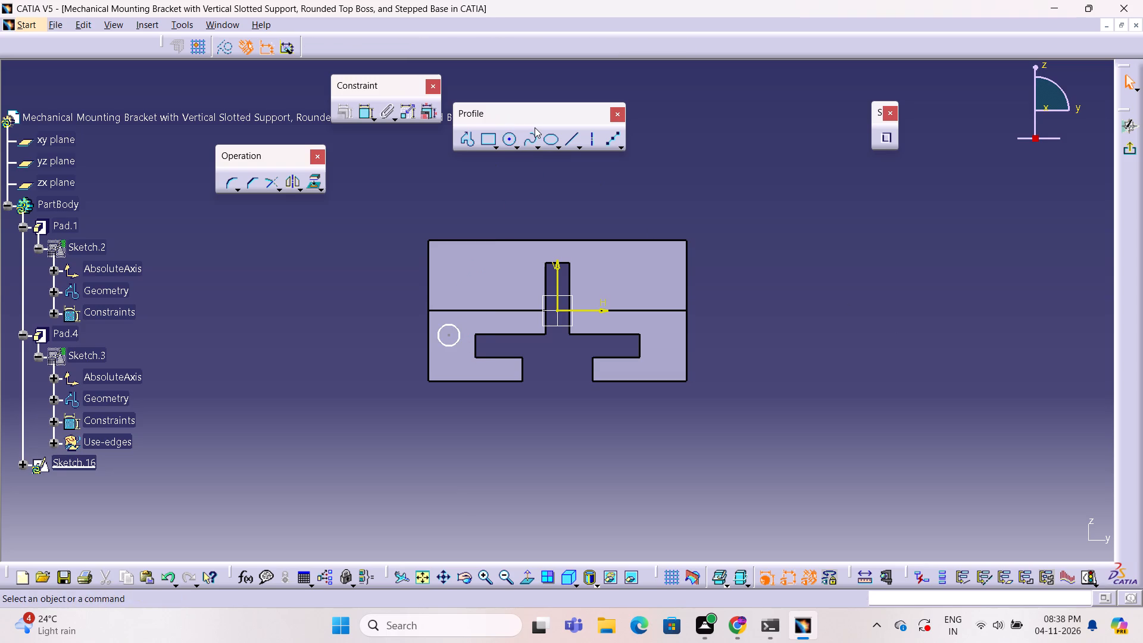
Draw a larger circle right of the slot, between it and the base's outer edge, and leave the sketch.
{"action": "left_click", "coordinate": [508, 137]}
{"action": "left_click", "coordinate": [663, 347]}
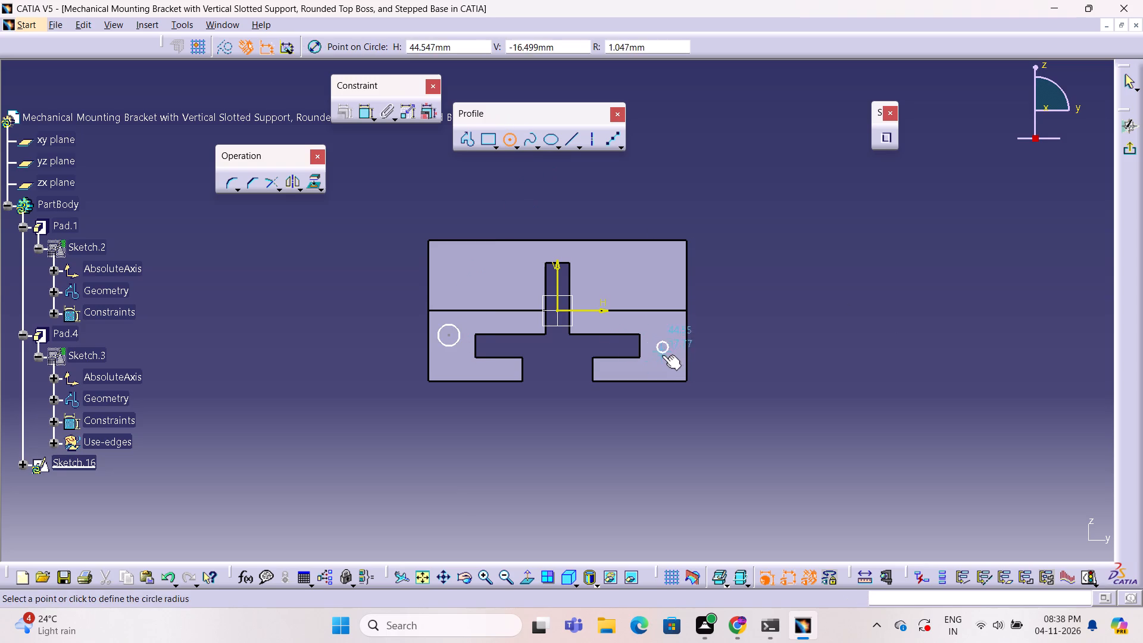
{"action": "left_click", "coordinate": [671, 365]}
{"action": "left_click", "coordinate": [816, 356]}
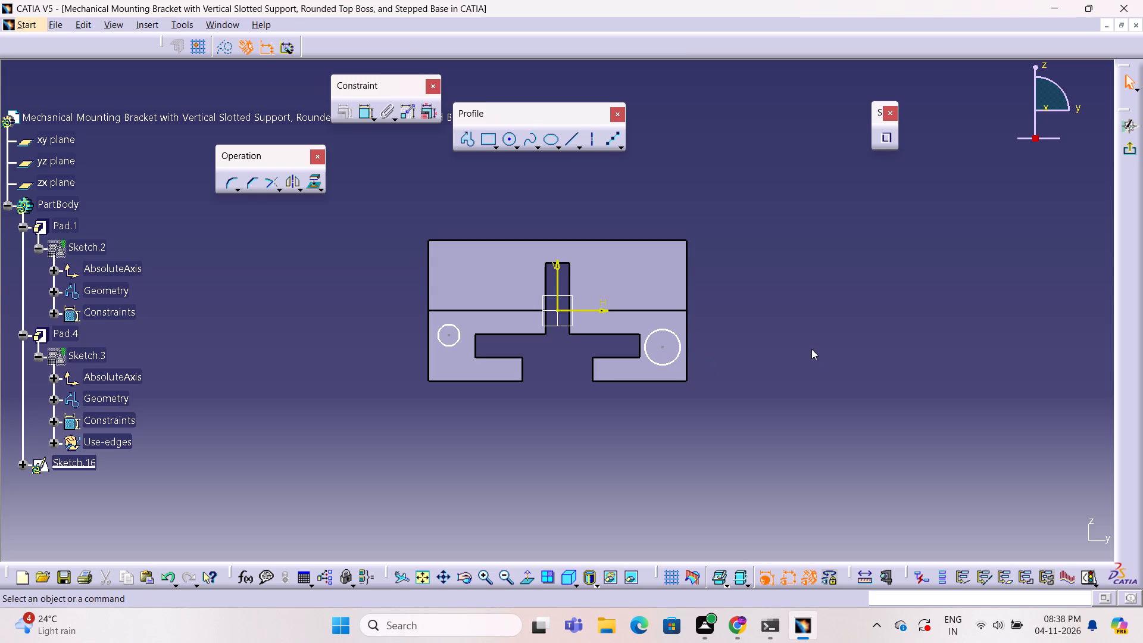
{"action": "left_click", "coordinate": [810, 347]}
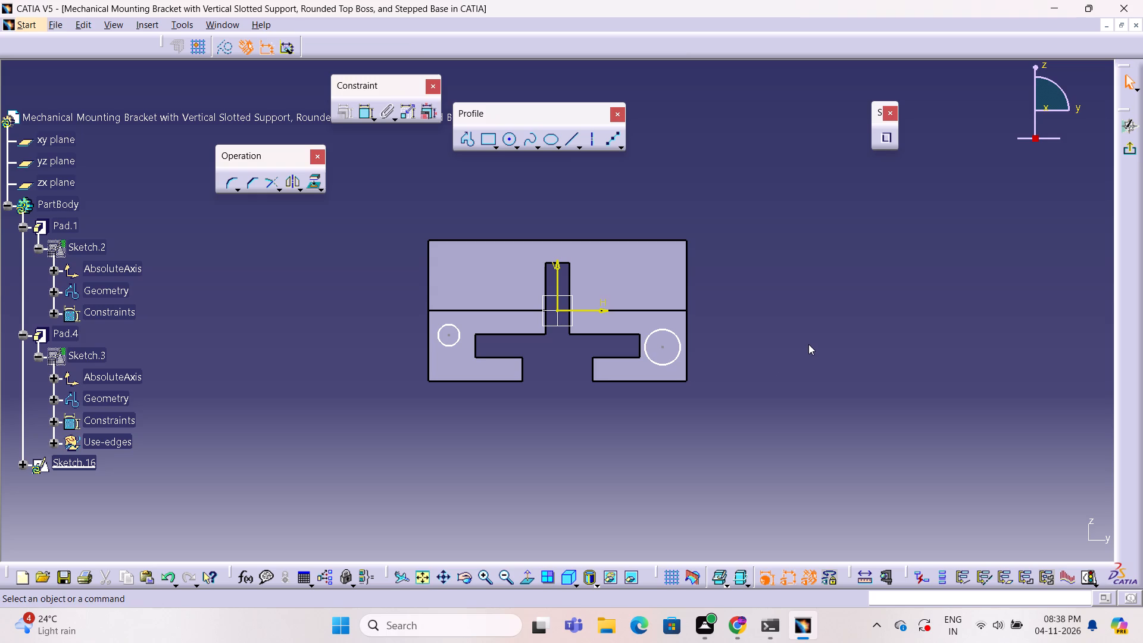
{"action": "left_click", "coordinate": [808, 344]}
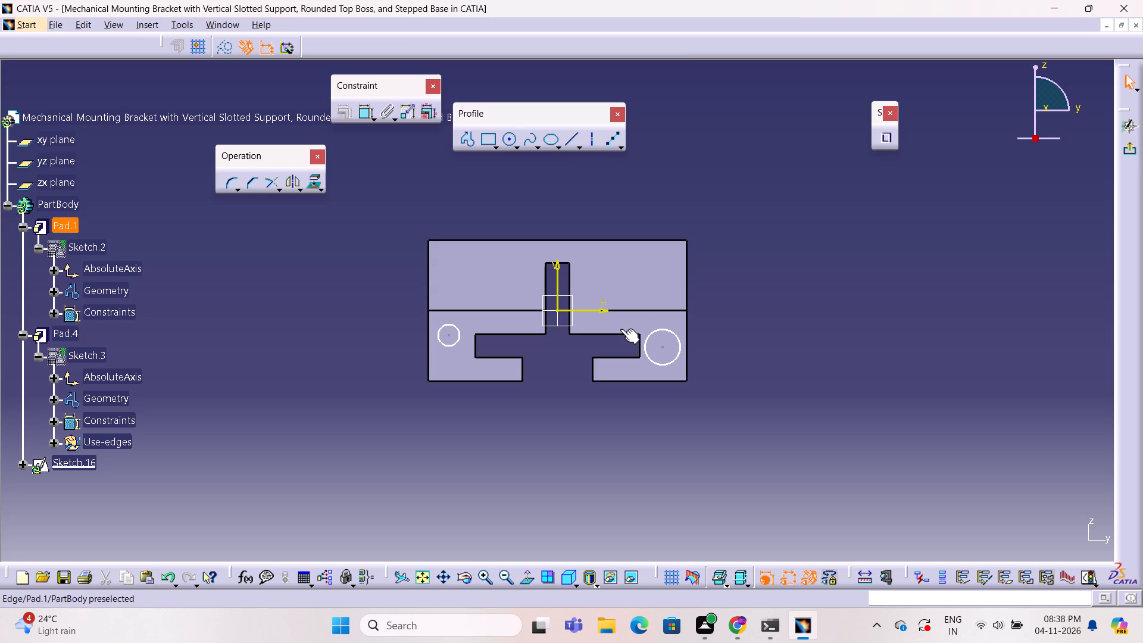
{"action": "left_click", "coordinate": [755, 349]}
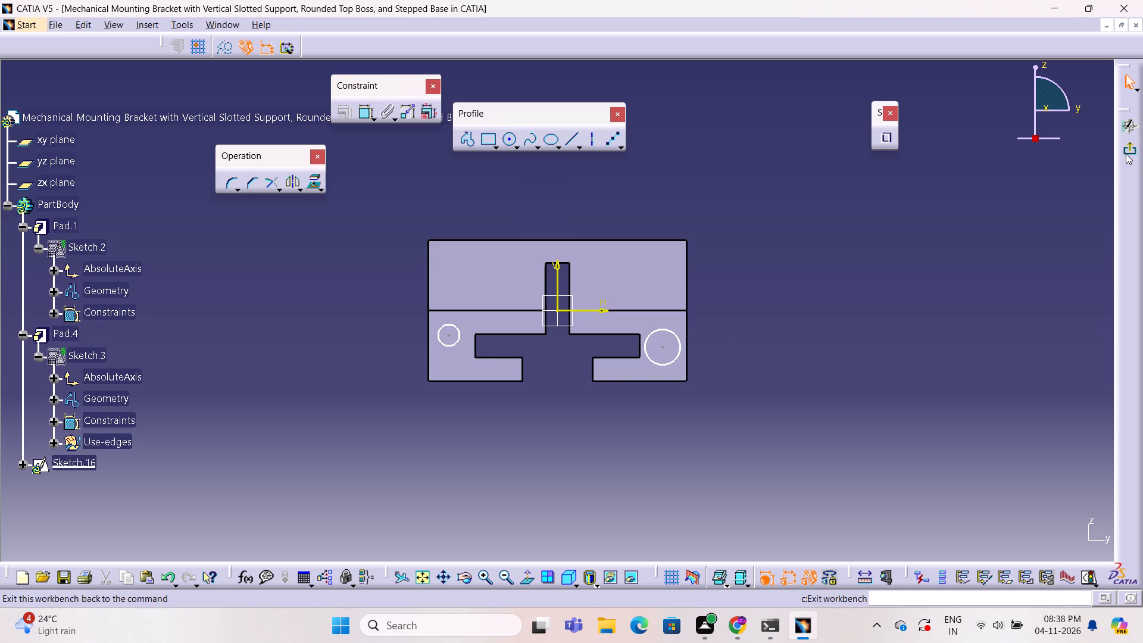
{"action": "left_click", "coordinate": [1126, 153]}
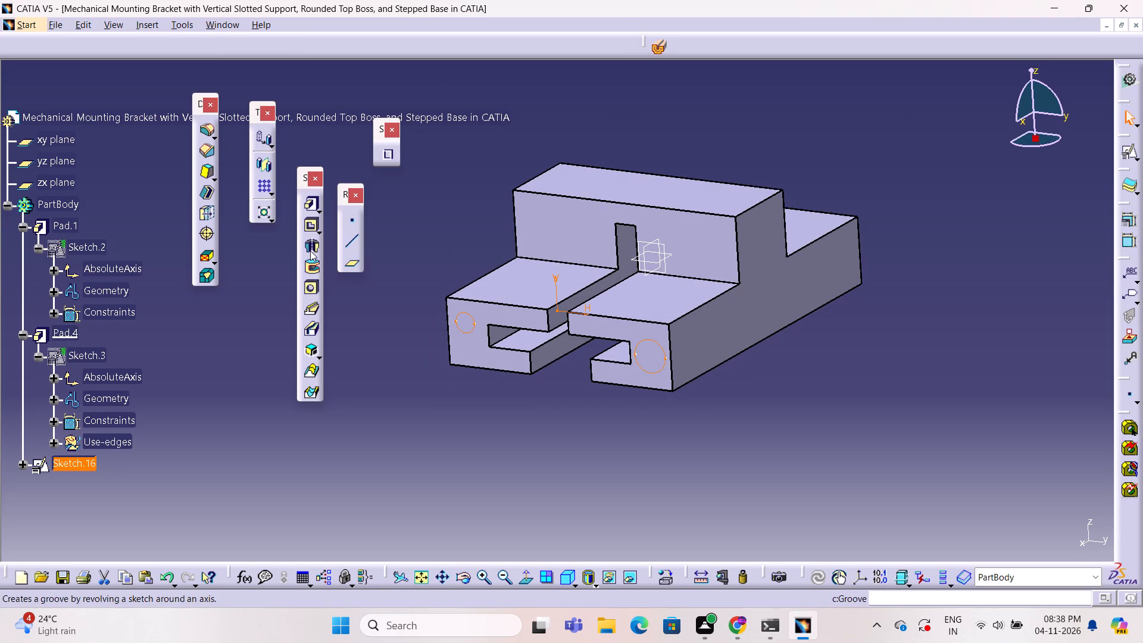
Cut a pocket from Sketch.16's two circles through the base, using the Up to last limit.
{"action": "left_click", "coordinate": [310, 217]}
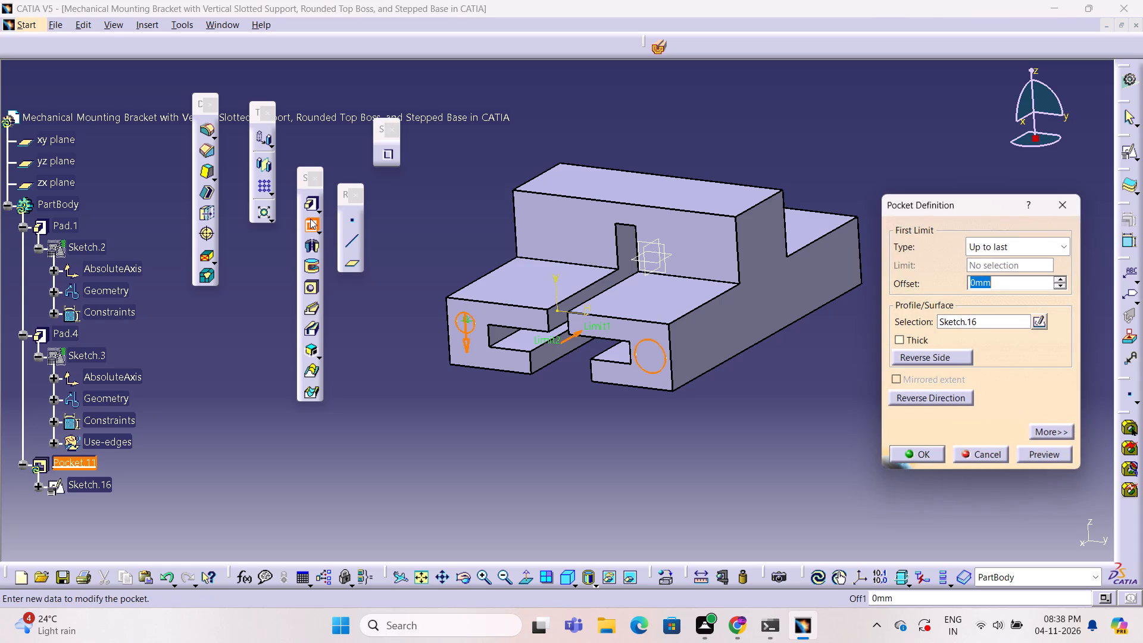
{"action": "left_click", "coordinate": [1036, 460]}
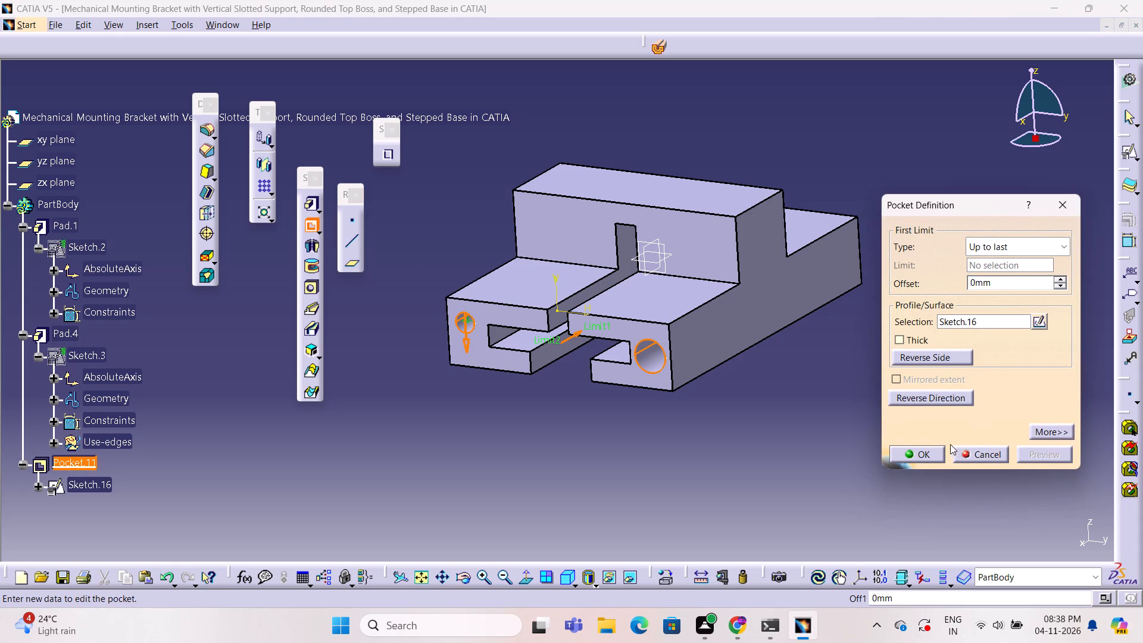
{"action": "left_click", "coordinate": [927, 451]}
{"action": "left_click_drag", "start_coordinate": [530, 376], "coordinate": [519, 377]}
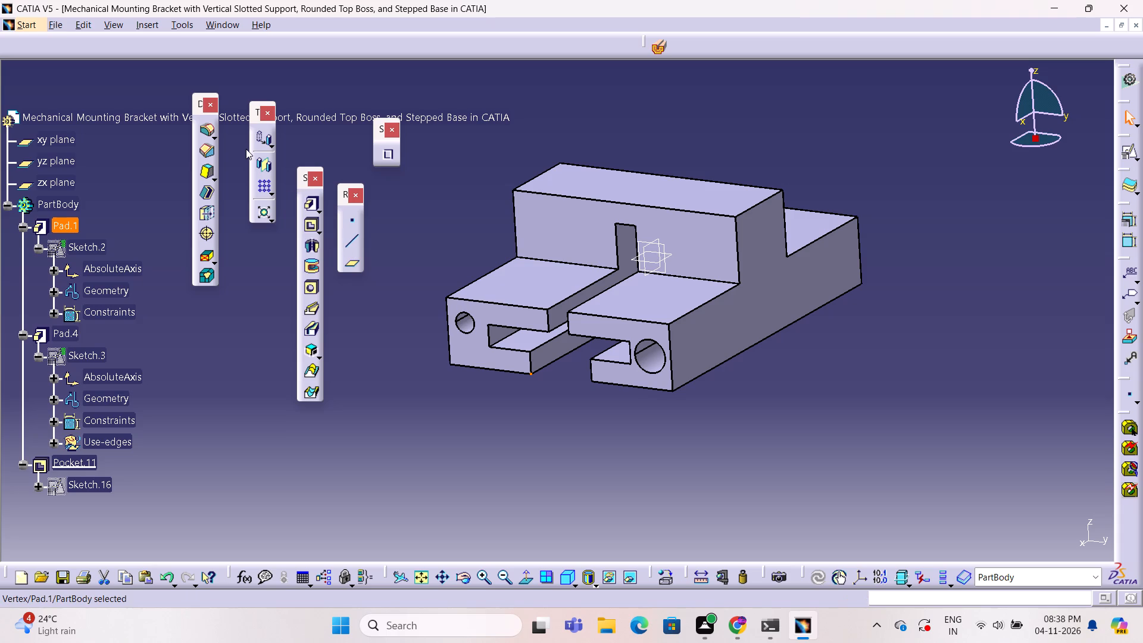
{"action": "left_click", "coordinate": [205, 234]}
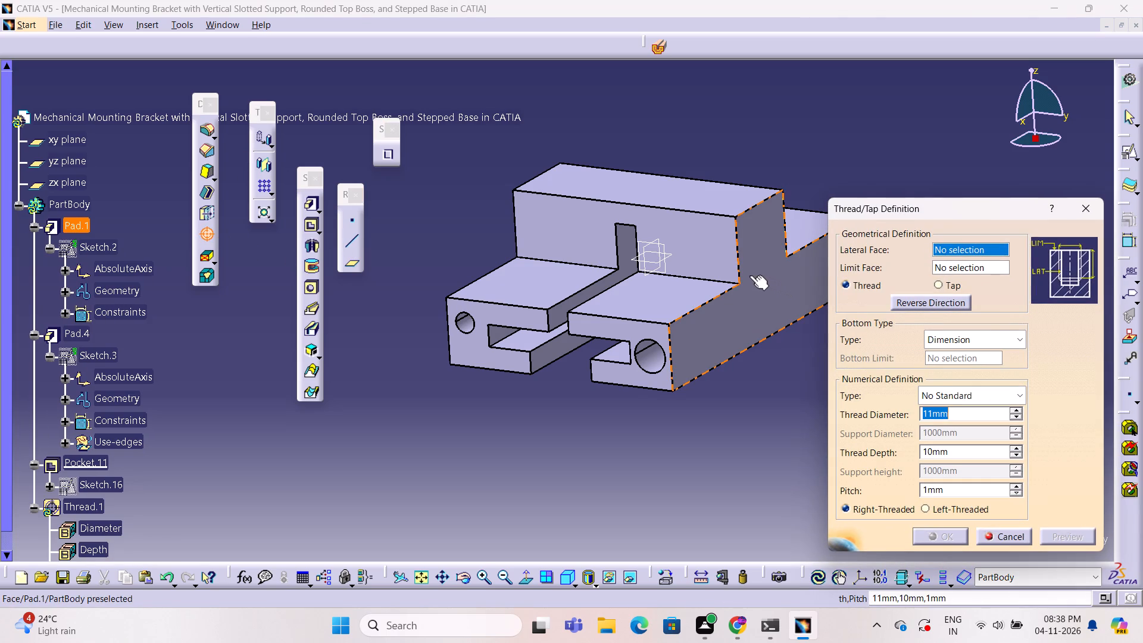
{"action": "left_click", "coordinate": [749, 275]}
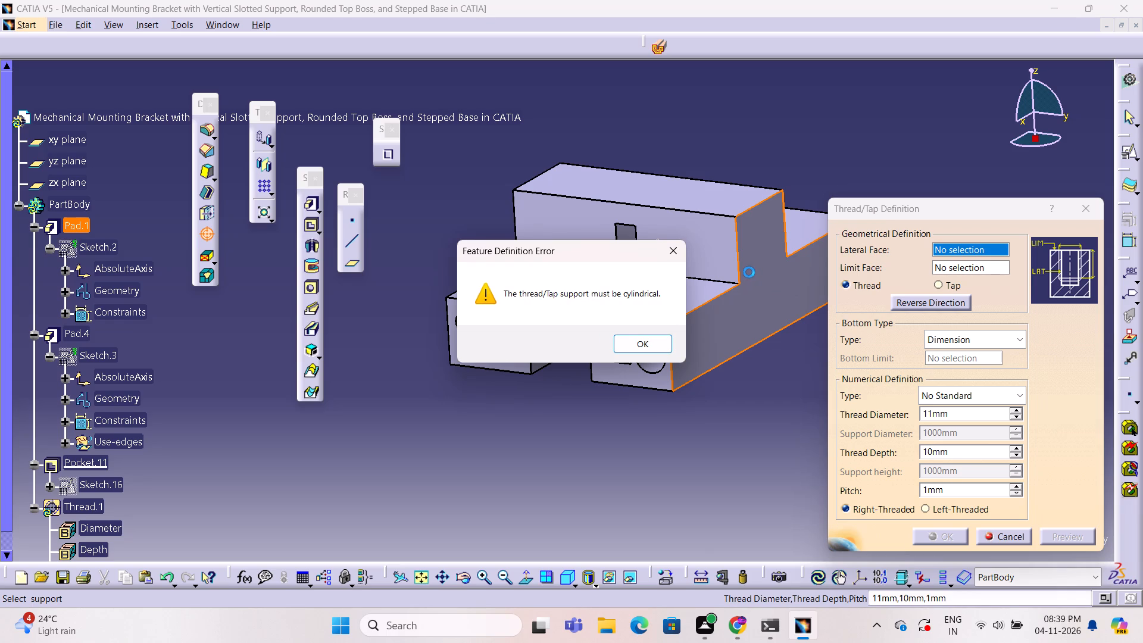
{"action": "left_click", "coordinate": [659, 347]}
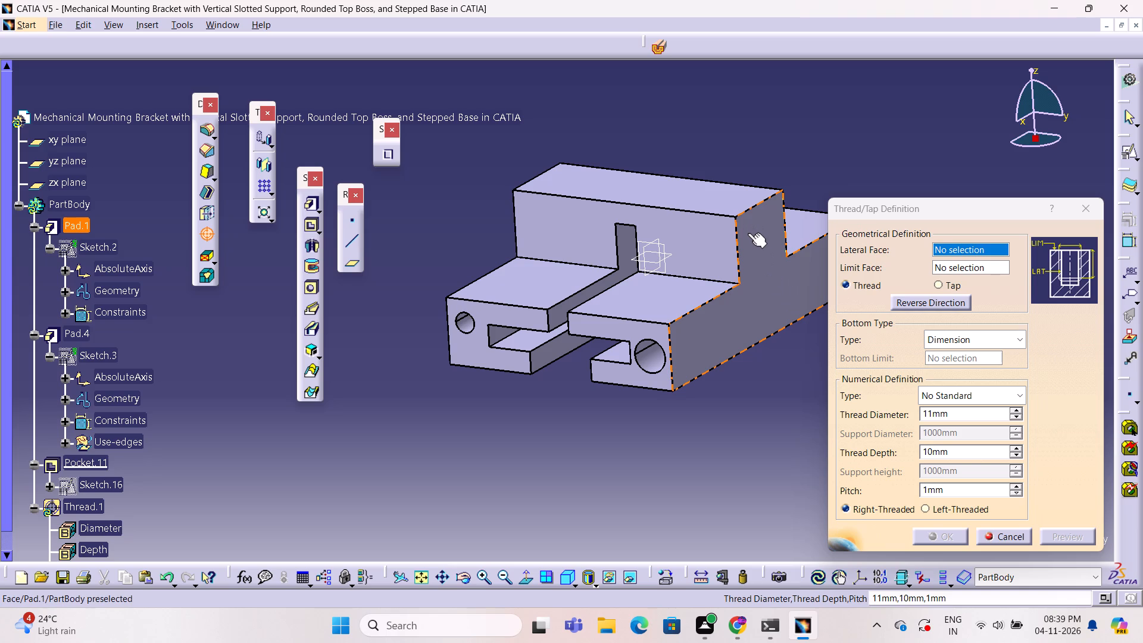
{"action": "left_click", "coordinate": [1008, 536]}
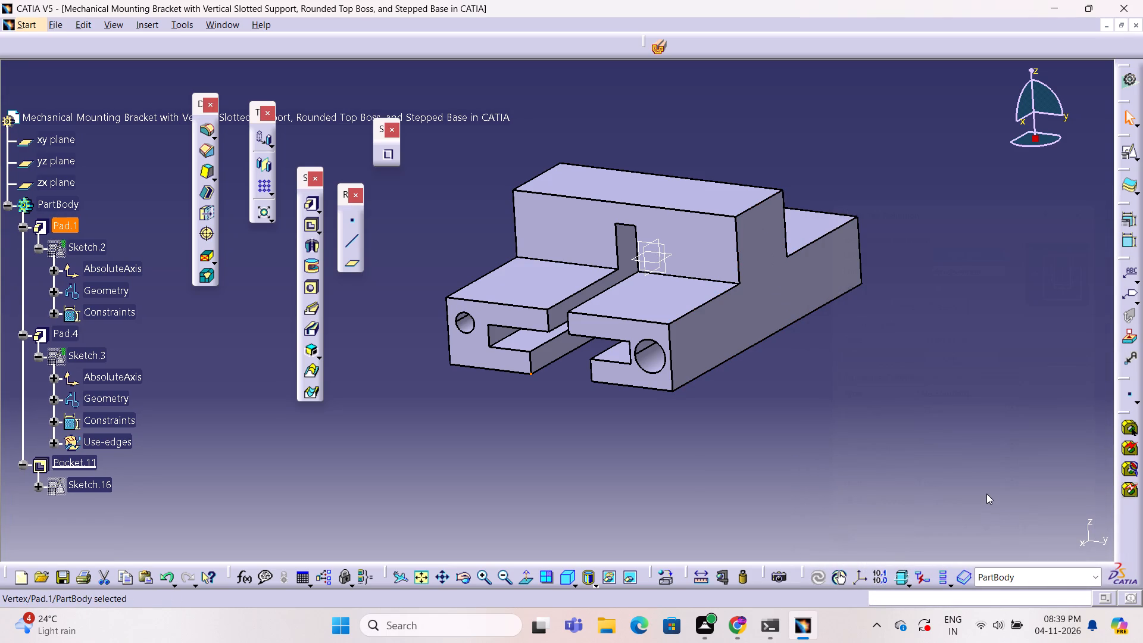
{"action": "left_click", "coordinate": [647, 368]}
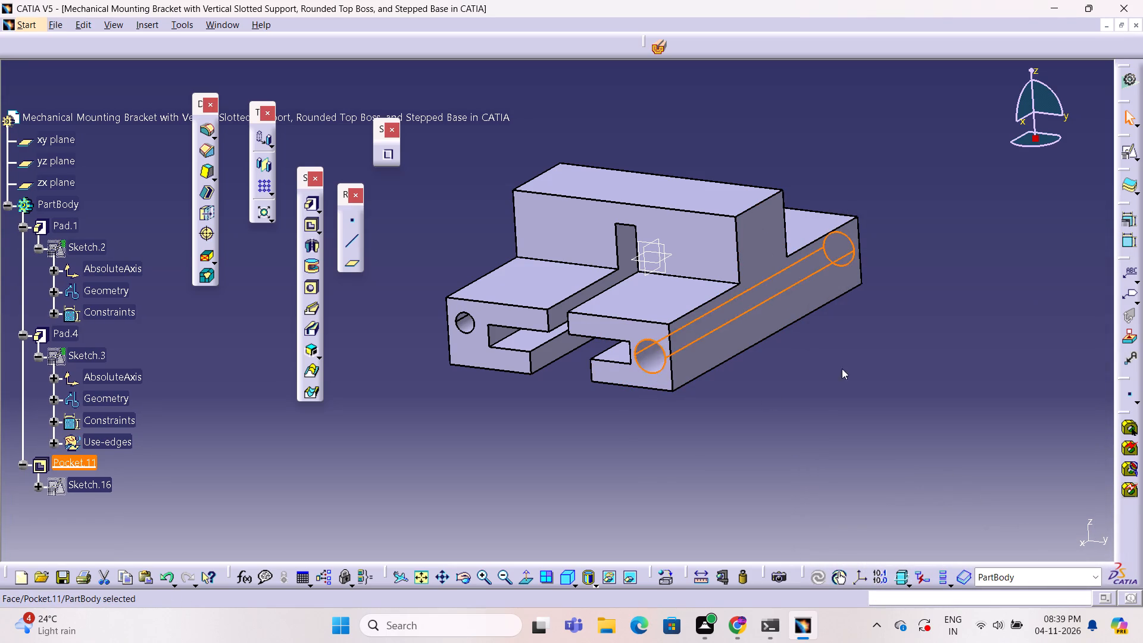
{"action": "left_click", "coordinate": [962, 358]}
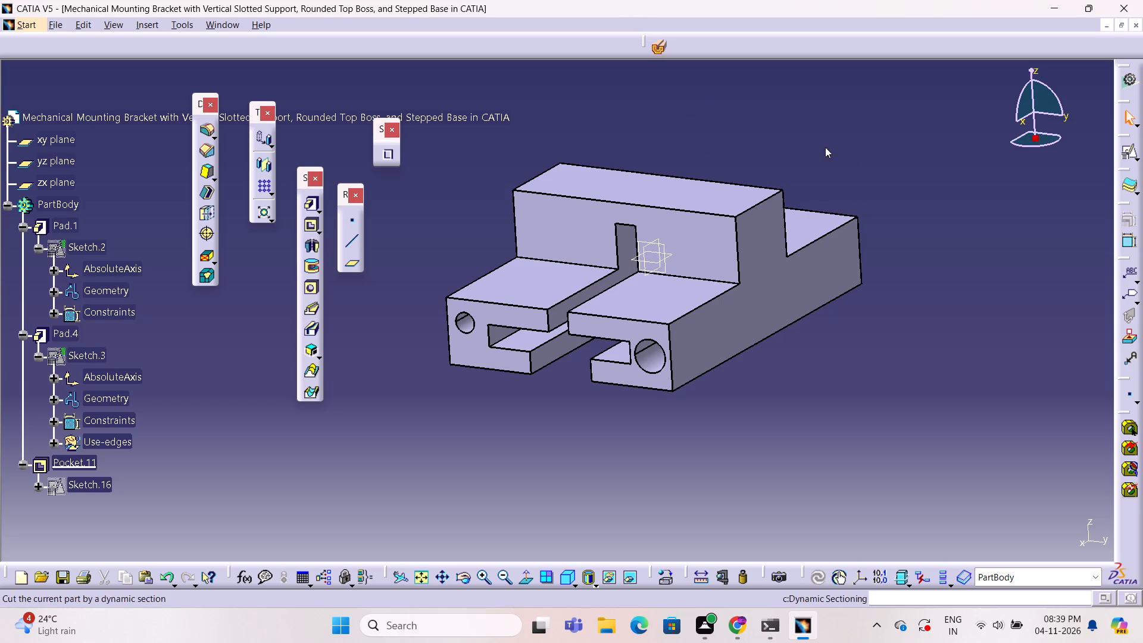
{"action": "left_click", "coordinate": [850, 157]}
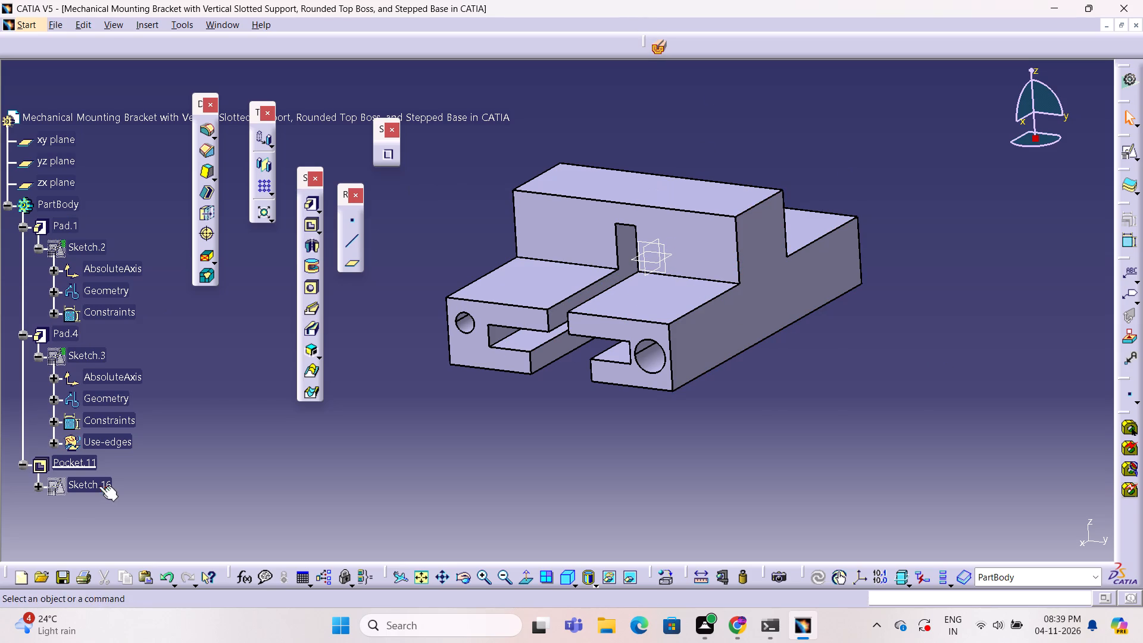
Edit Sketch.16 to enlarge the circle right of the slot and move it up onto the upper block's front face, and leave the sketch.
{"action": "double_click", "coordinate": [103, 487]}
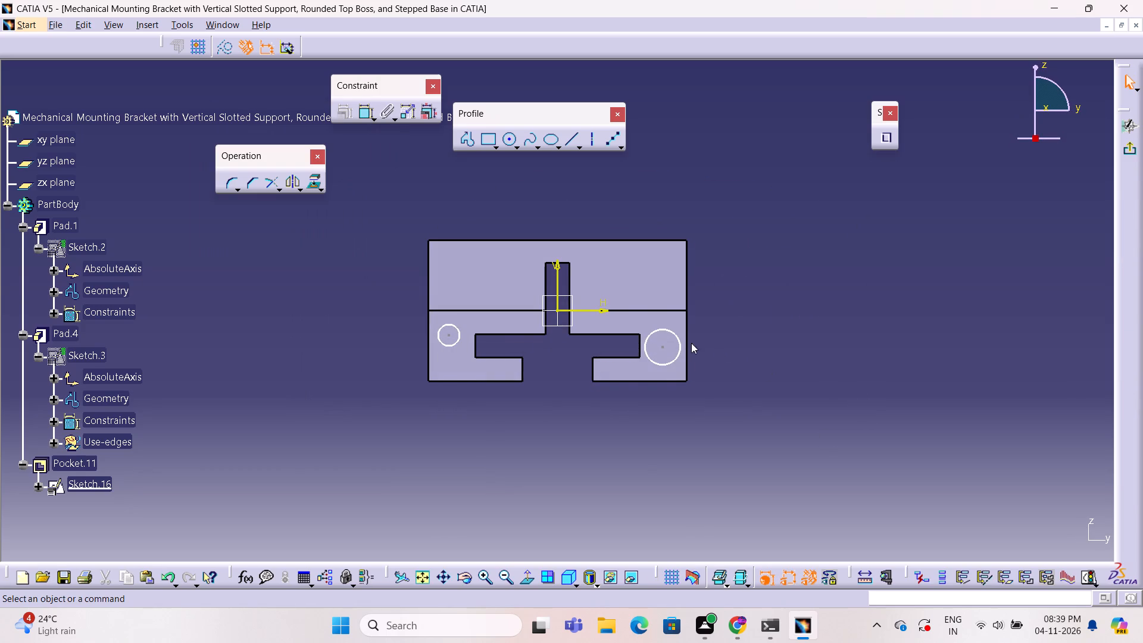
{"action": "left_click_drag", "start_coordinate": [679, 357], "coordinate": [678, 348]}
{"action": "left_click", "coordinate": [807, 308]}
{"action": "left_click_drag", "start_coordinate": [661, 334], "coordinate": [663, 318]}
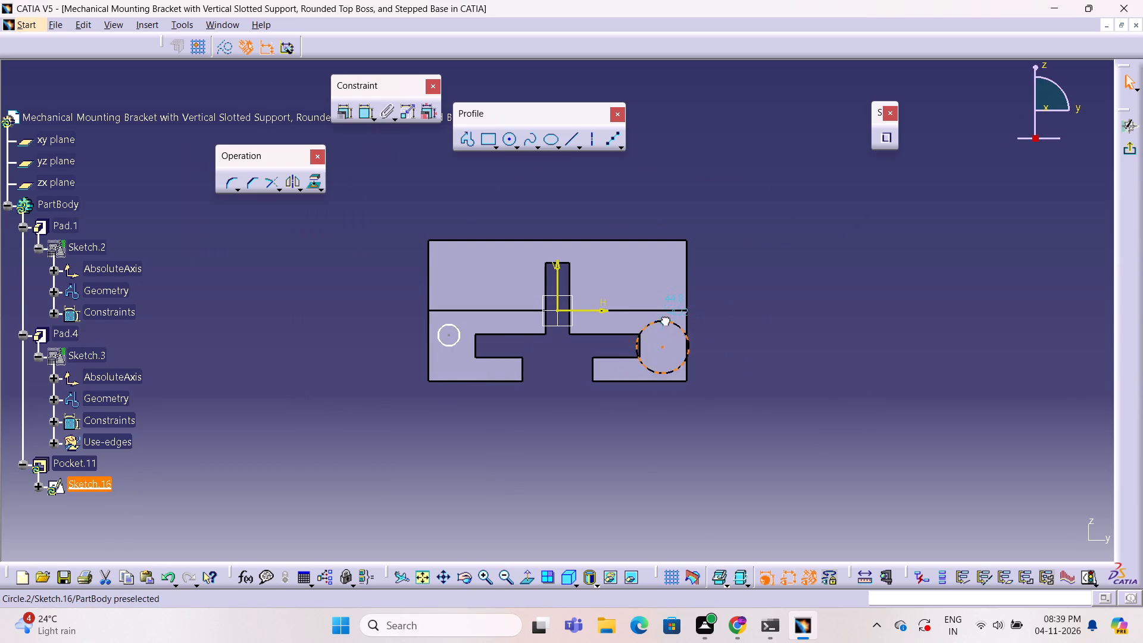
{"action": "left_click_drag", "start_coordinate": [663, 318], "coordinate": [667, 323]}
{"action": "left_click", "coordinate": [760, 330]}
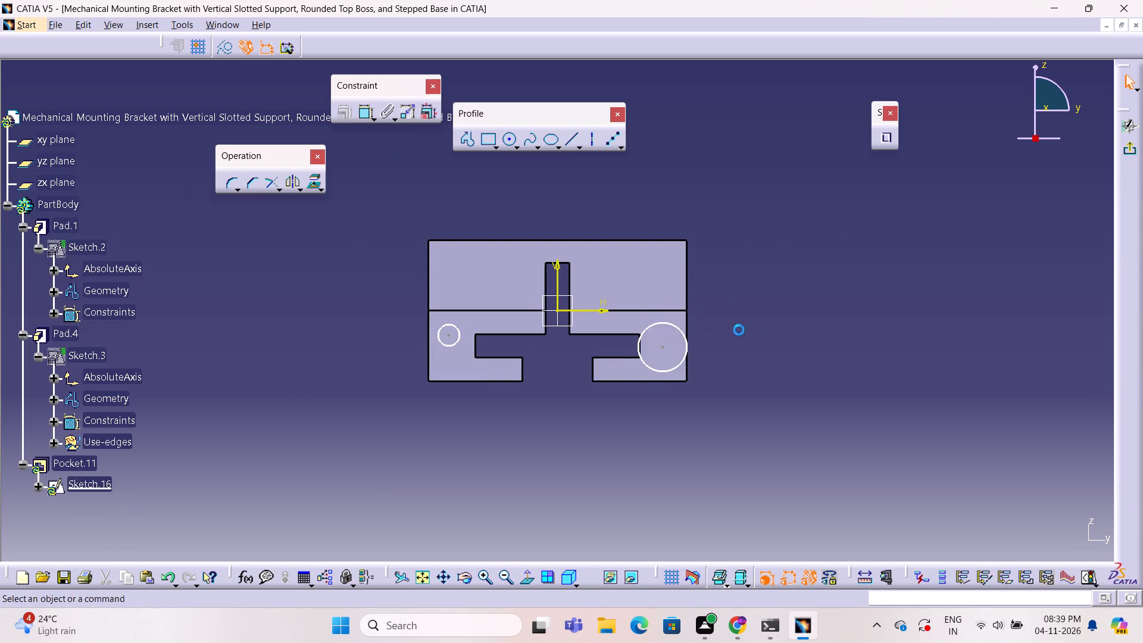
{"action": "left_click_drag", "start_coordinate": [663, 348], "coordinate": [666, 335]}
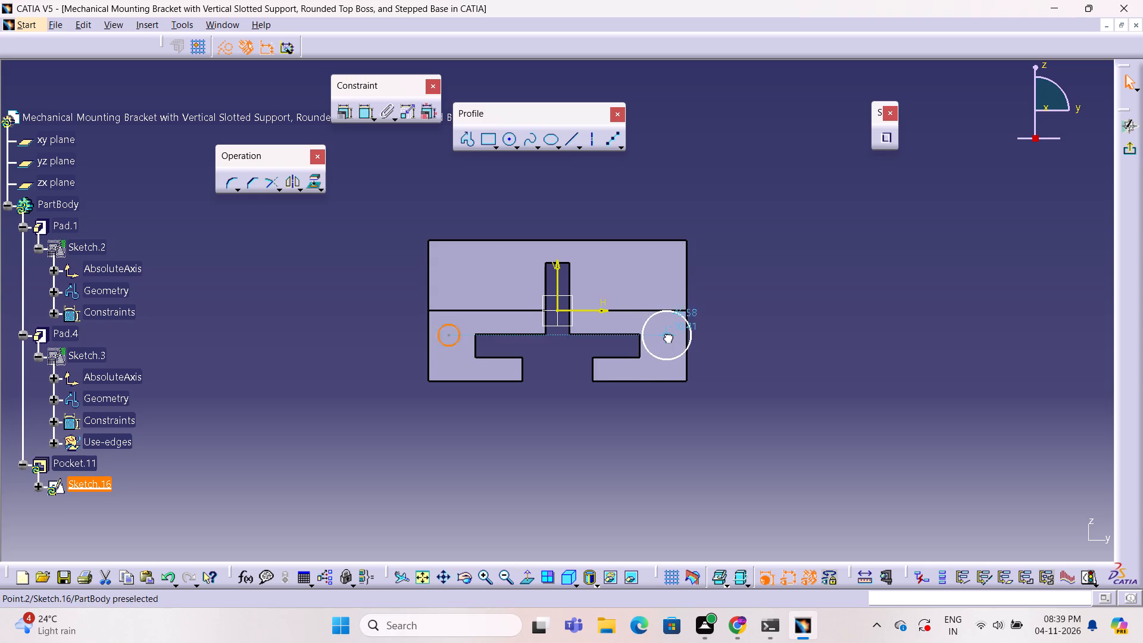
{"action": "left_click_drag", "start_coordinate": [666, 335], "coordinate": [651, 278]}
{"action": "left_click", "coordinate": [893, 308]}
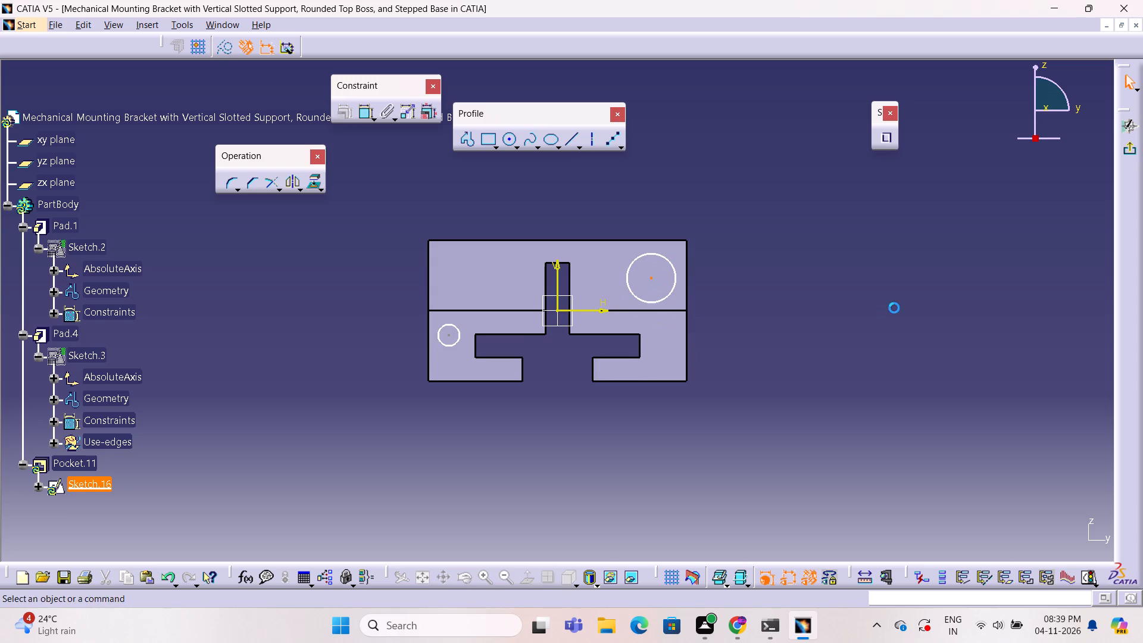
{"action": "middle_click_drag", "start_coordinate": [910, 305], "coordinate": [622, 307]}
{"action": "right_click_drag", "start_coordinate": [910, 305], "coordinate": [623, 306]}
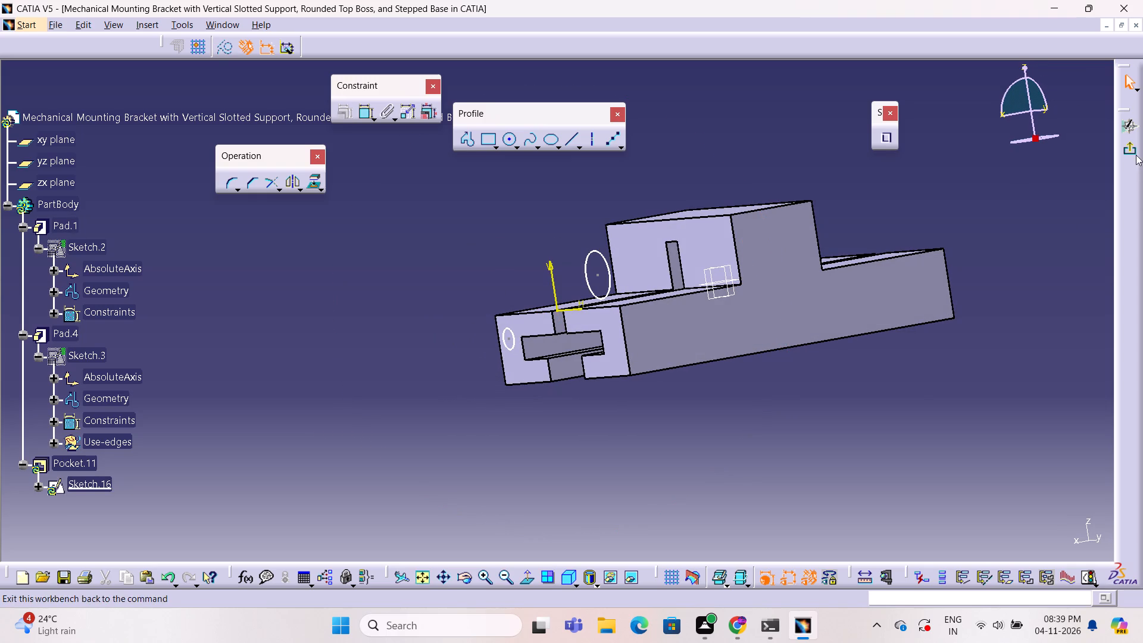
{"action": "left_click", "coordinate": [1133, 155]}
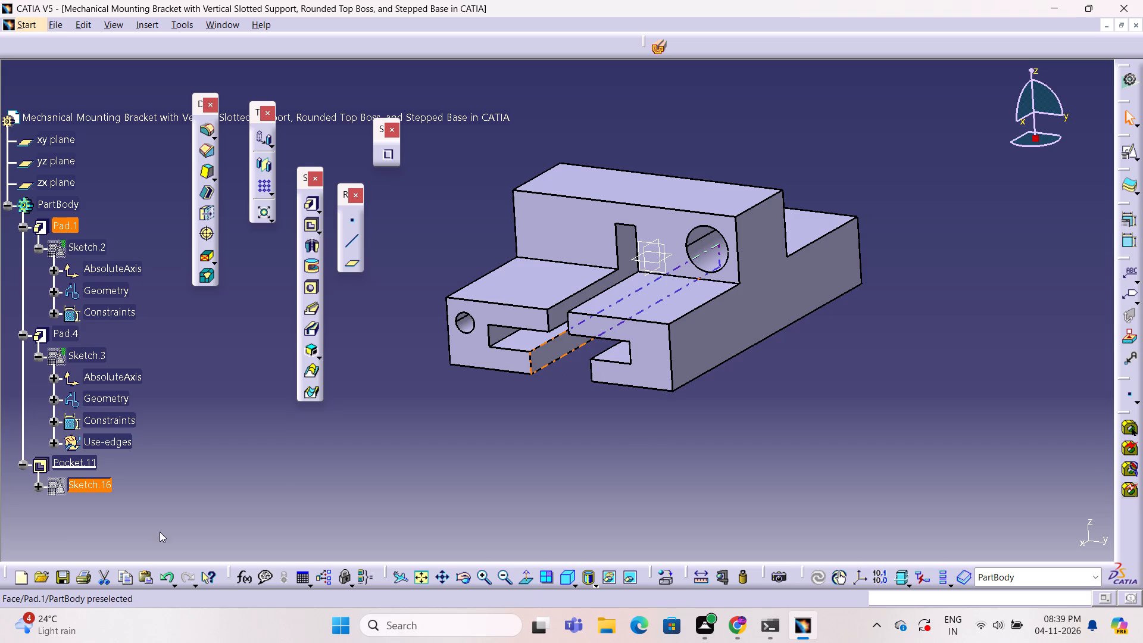
Reopen Sketch.16, move the large circle back between the slot and the base's outer edge, shrink it to fit there, and leave the sketch.
{"action": "double_click", "coordinate": [102, 488]}
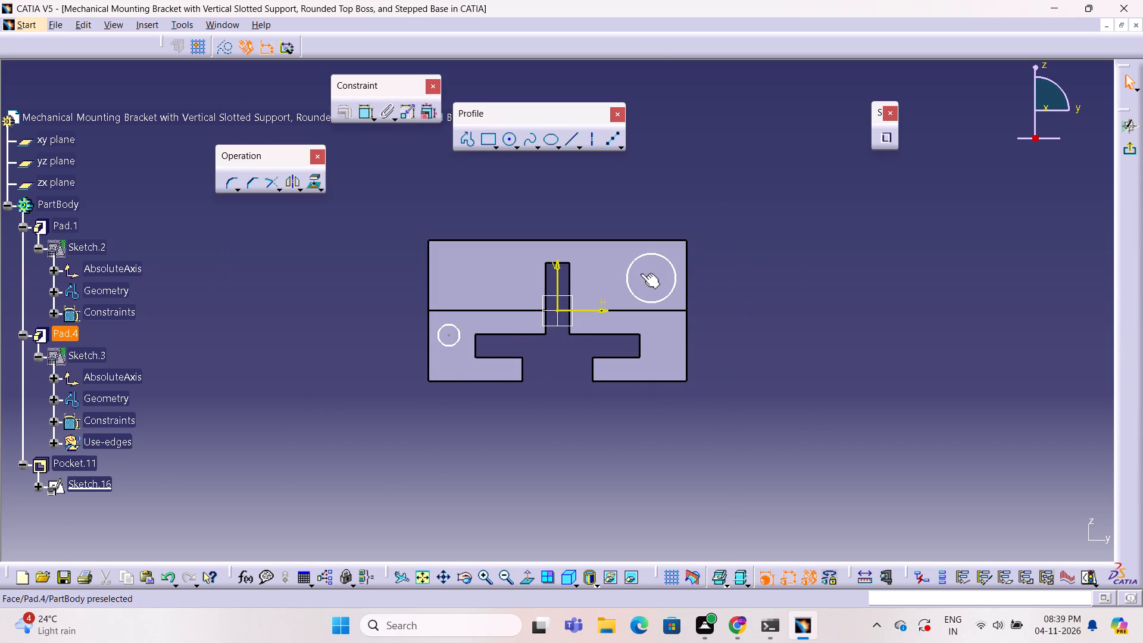
{"action": "left_click_drag", "start_coordinate": [652, 278], "coordinate": [666, 348]}
{"action": "left_click_drag", "start_coordinate": [690, 353], "coordinate": [683, 352]}
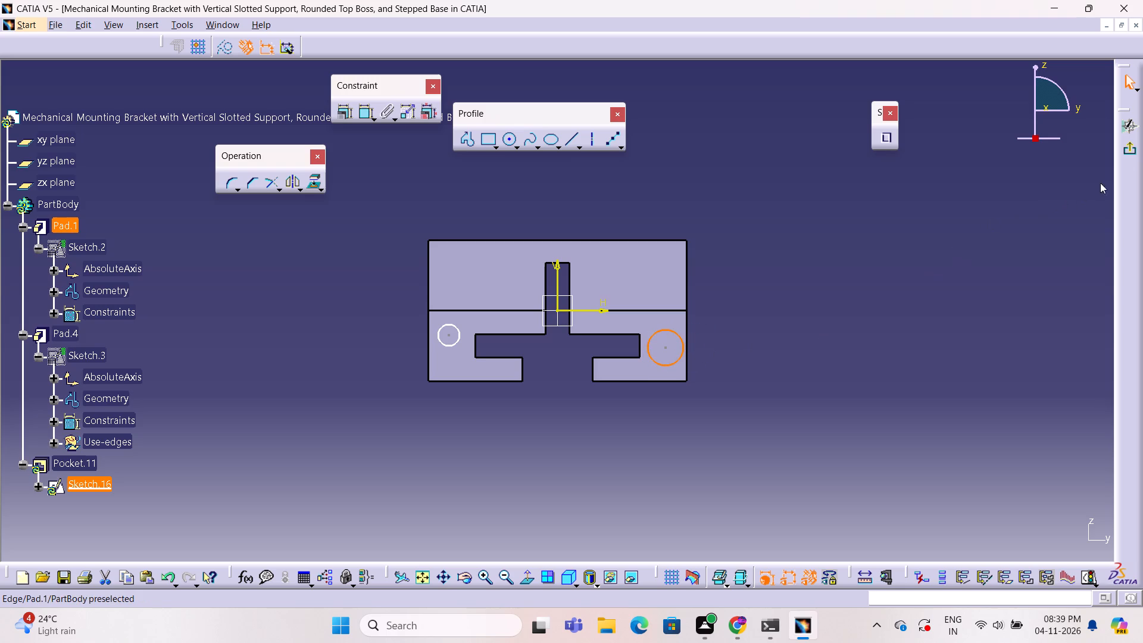
{"action": "left_click", "coordinate": [1133, 151]}
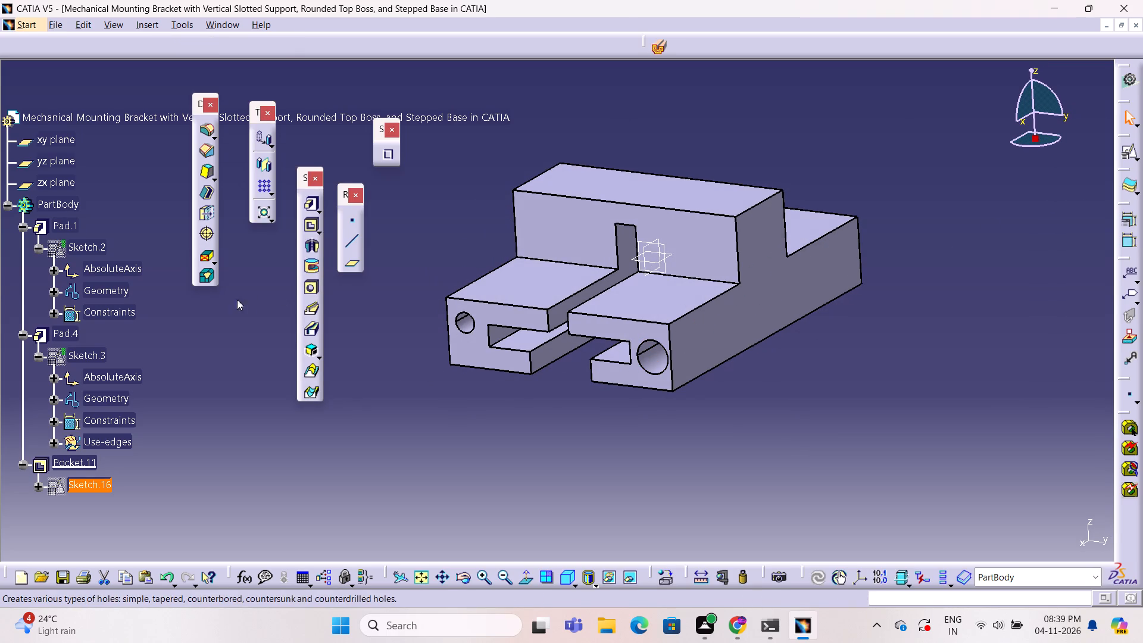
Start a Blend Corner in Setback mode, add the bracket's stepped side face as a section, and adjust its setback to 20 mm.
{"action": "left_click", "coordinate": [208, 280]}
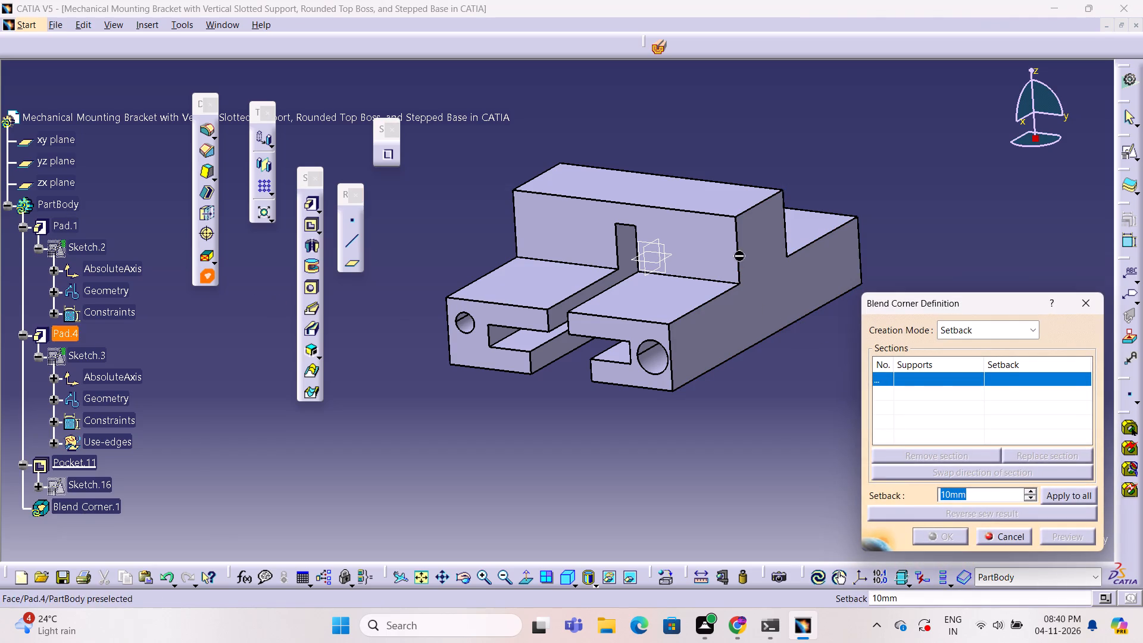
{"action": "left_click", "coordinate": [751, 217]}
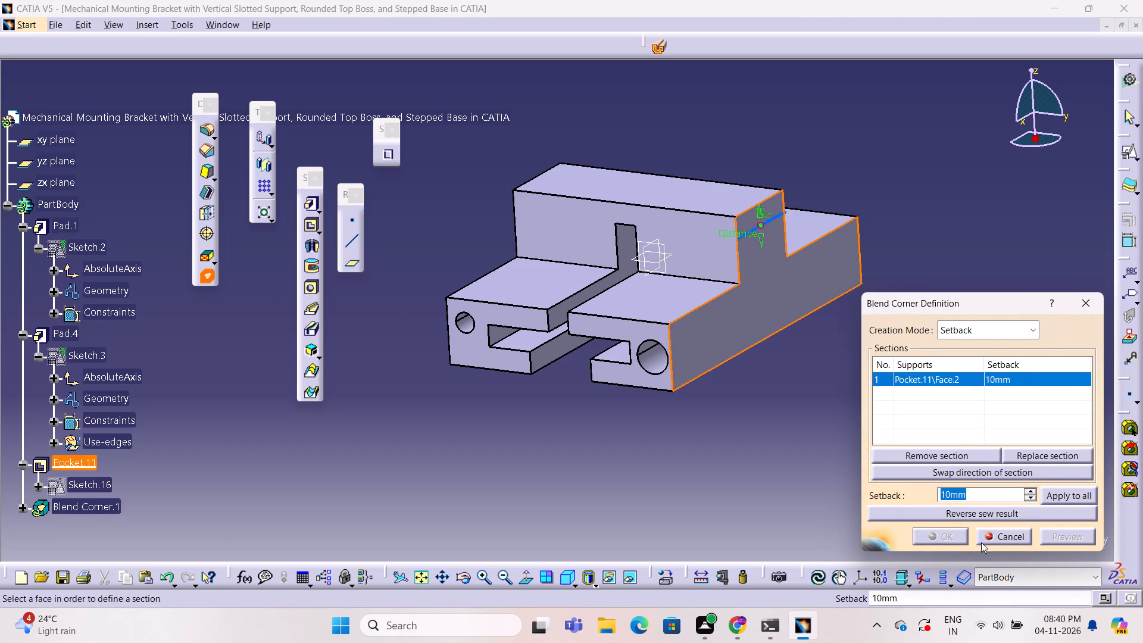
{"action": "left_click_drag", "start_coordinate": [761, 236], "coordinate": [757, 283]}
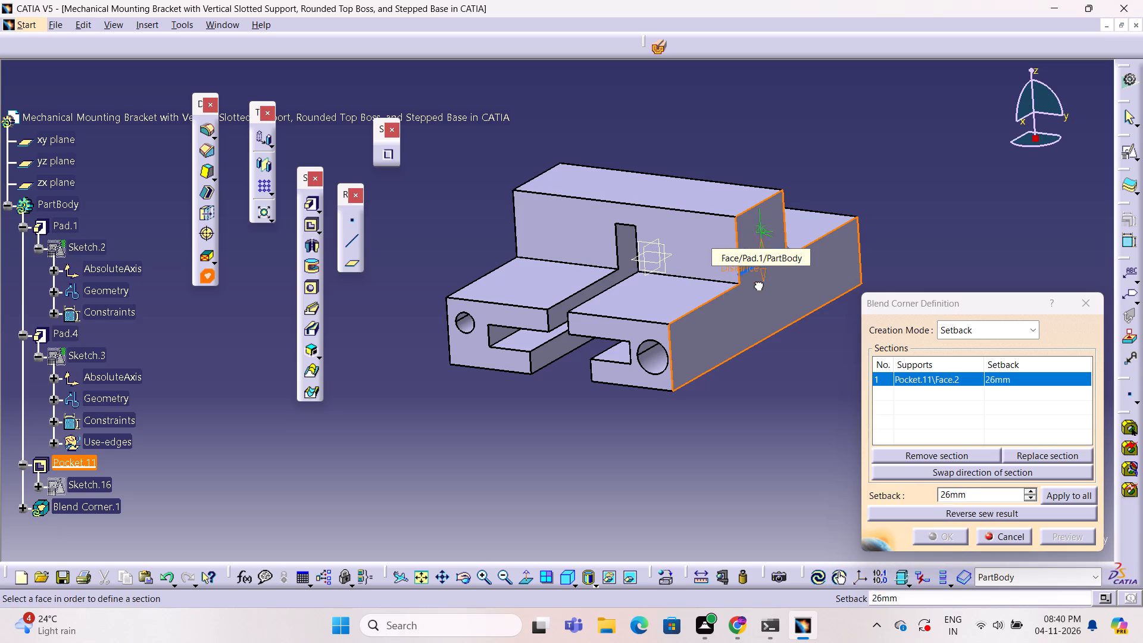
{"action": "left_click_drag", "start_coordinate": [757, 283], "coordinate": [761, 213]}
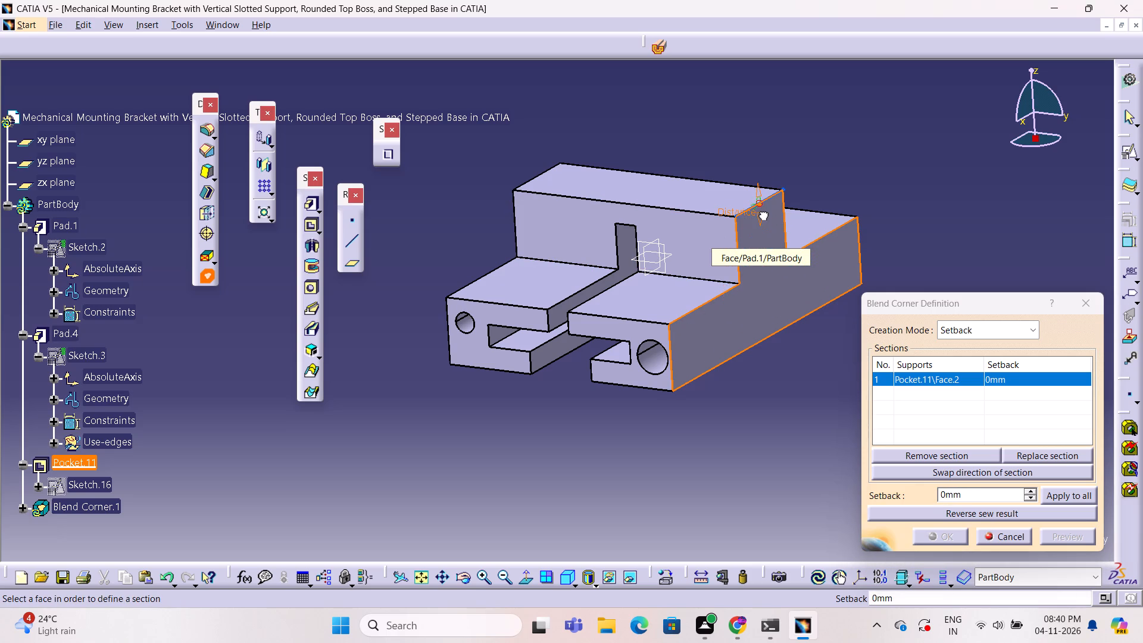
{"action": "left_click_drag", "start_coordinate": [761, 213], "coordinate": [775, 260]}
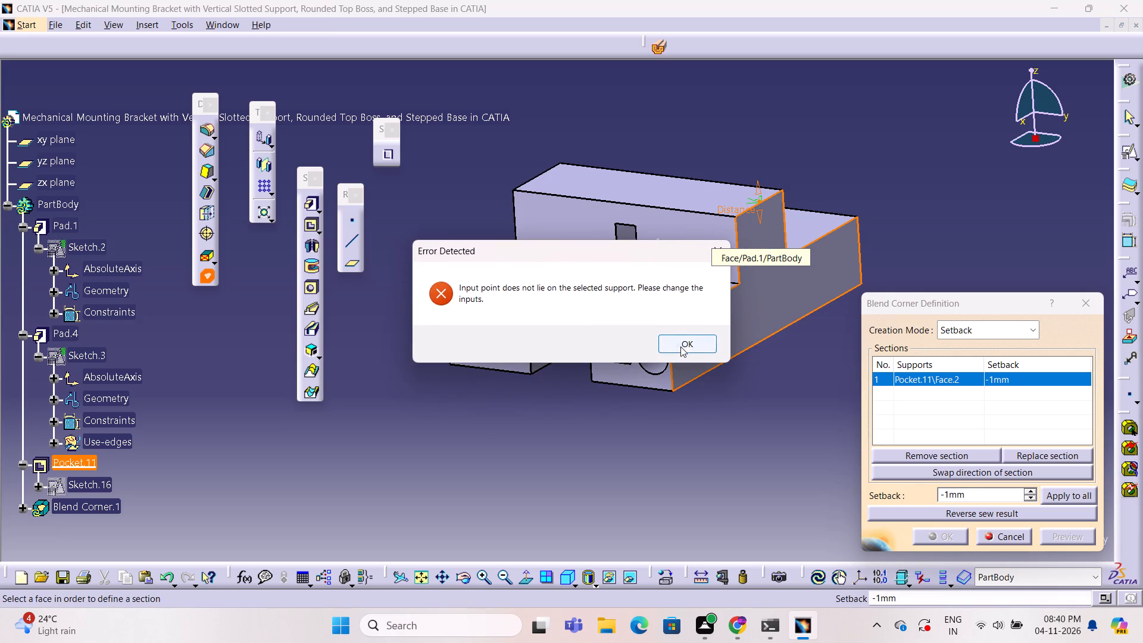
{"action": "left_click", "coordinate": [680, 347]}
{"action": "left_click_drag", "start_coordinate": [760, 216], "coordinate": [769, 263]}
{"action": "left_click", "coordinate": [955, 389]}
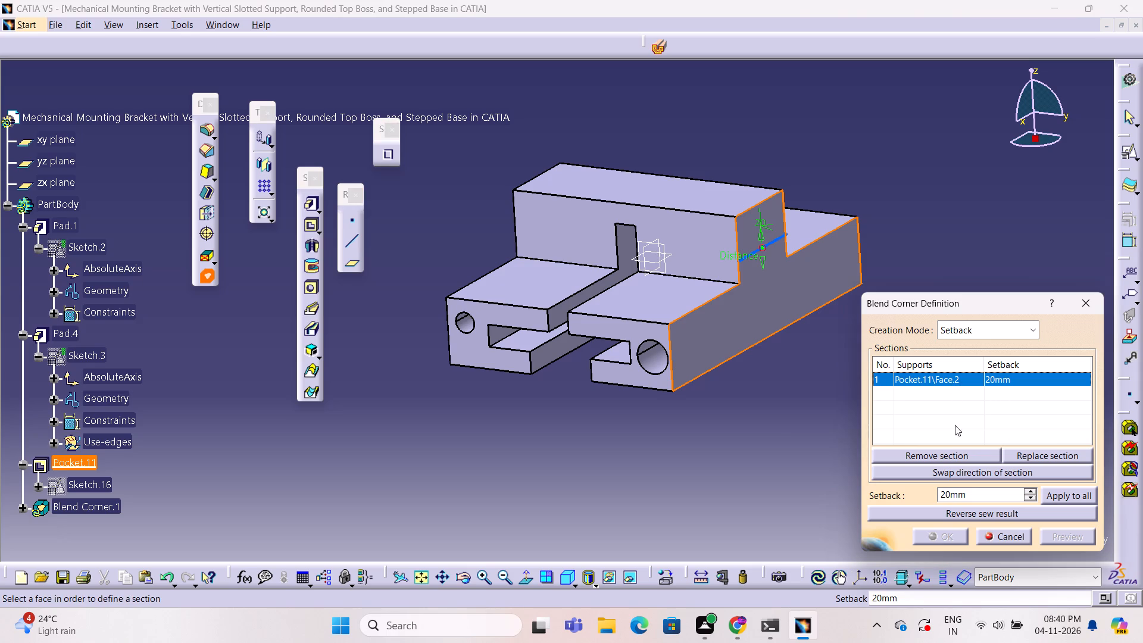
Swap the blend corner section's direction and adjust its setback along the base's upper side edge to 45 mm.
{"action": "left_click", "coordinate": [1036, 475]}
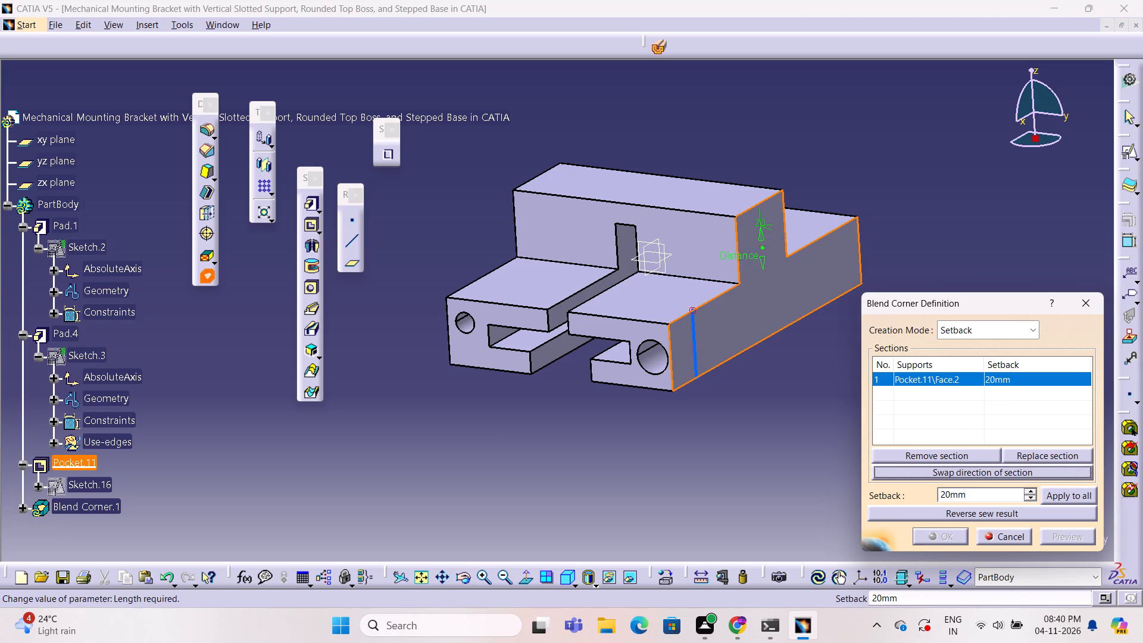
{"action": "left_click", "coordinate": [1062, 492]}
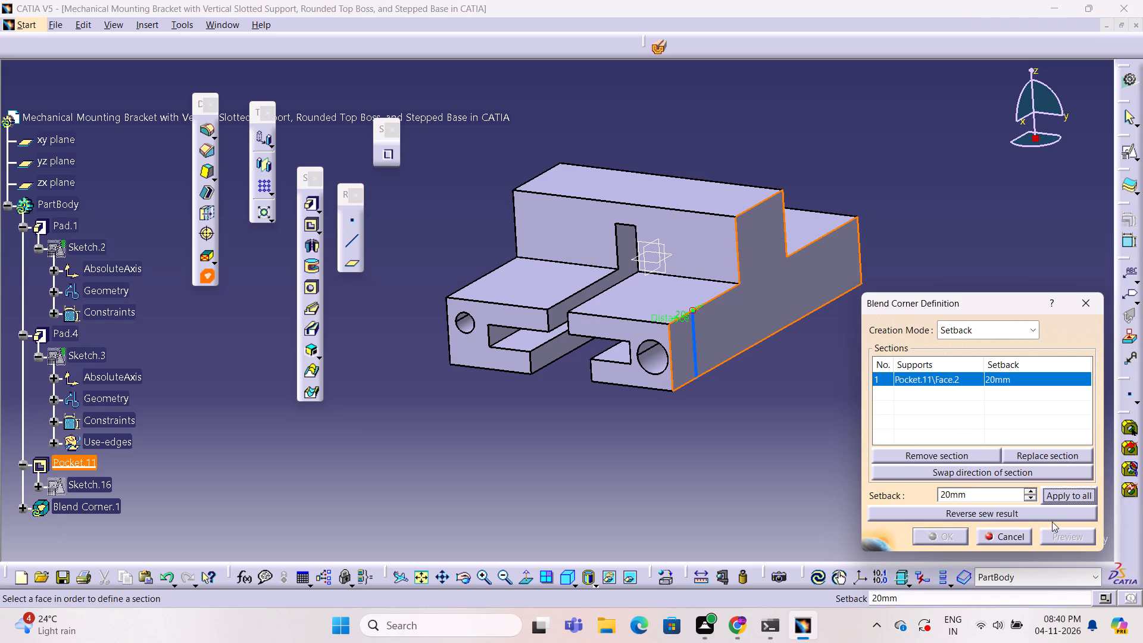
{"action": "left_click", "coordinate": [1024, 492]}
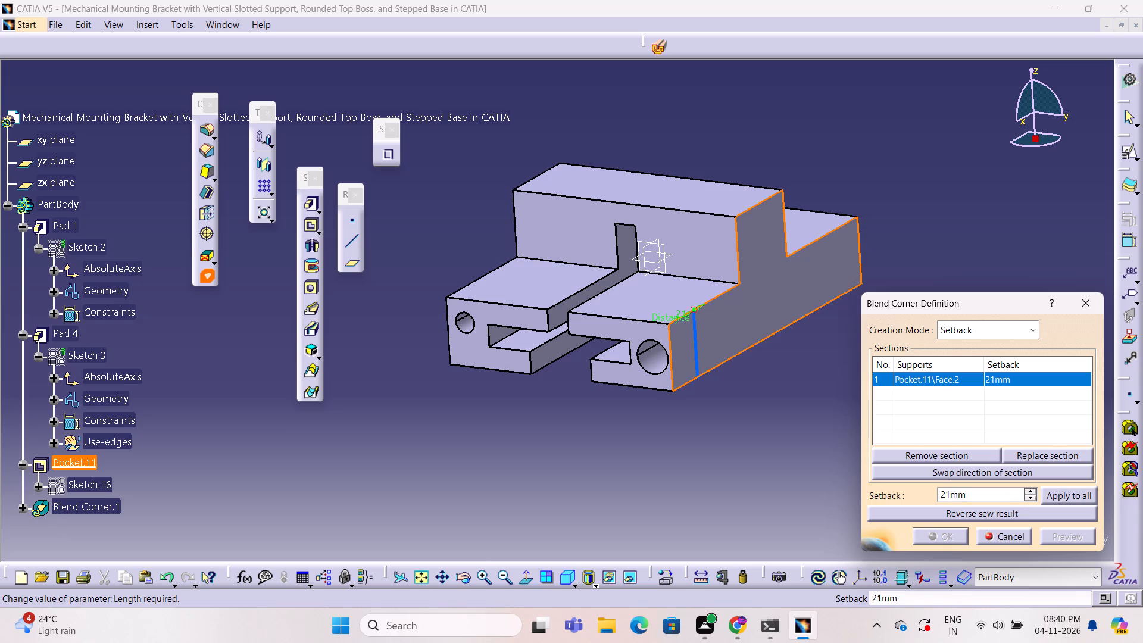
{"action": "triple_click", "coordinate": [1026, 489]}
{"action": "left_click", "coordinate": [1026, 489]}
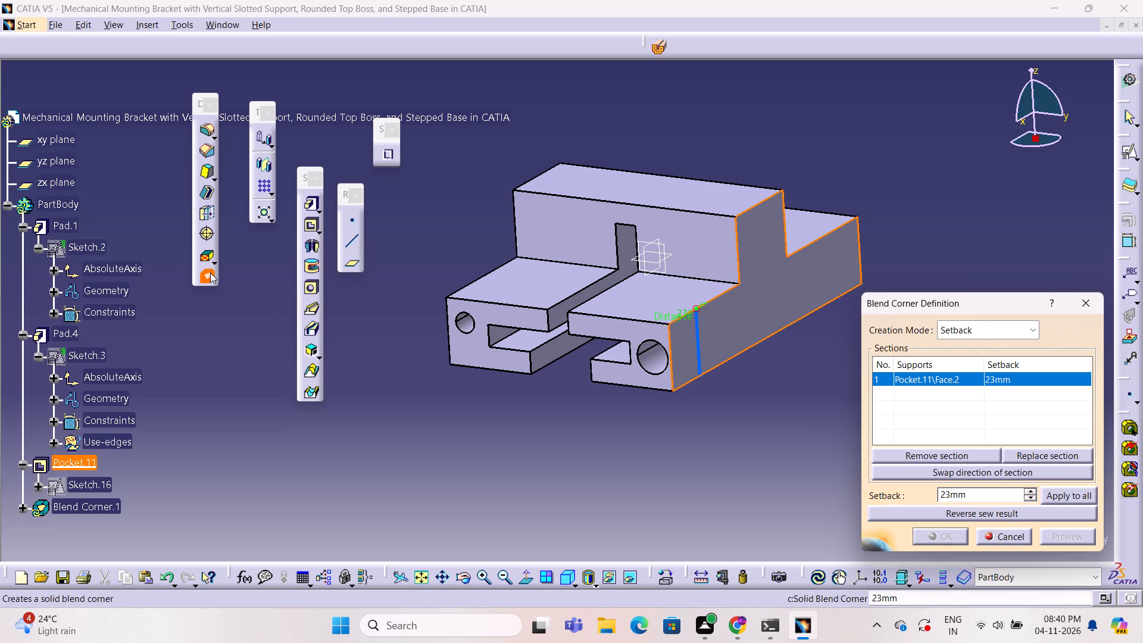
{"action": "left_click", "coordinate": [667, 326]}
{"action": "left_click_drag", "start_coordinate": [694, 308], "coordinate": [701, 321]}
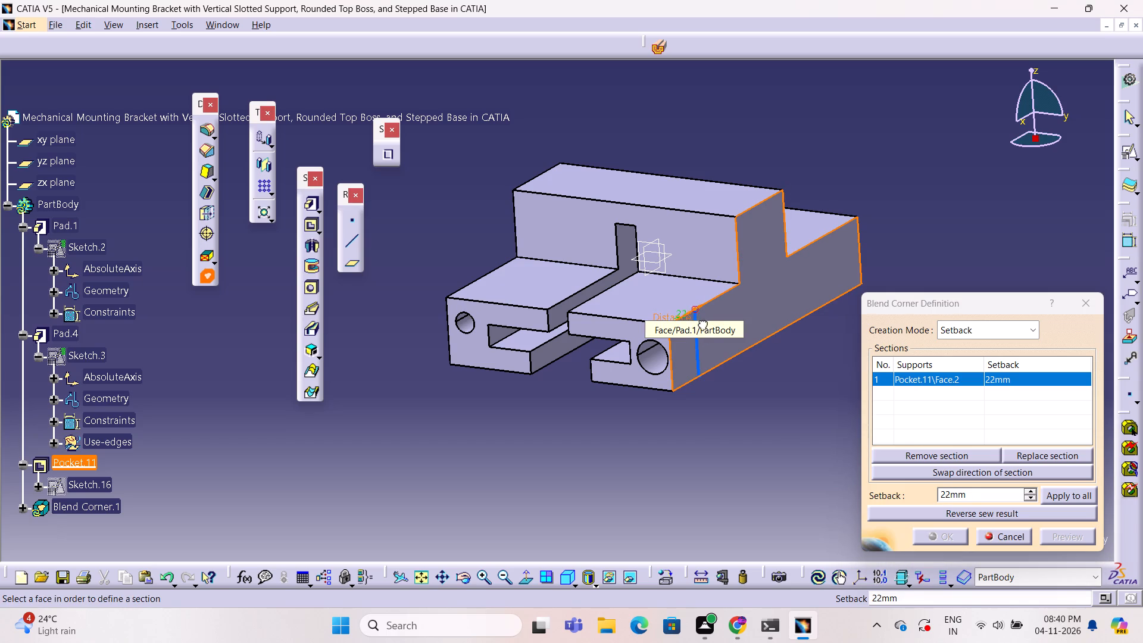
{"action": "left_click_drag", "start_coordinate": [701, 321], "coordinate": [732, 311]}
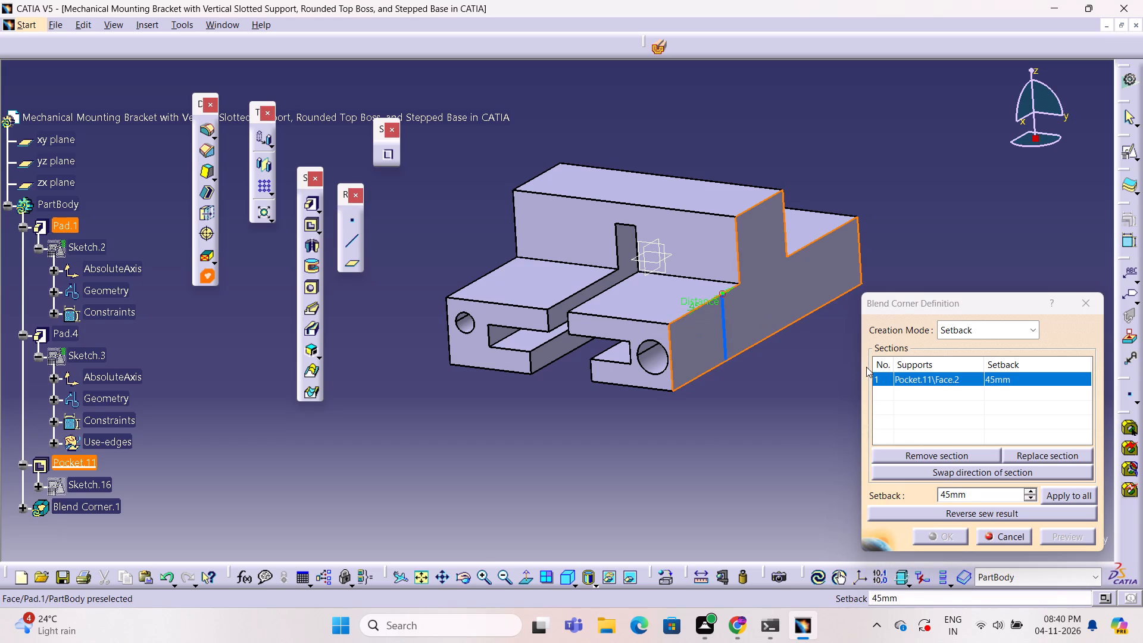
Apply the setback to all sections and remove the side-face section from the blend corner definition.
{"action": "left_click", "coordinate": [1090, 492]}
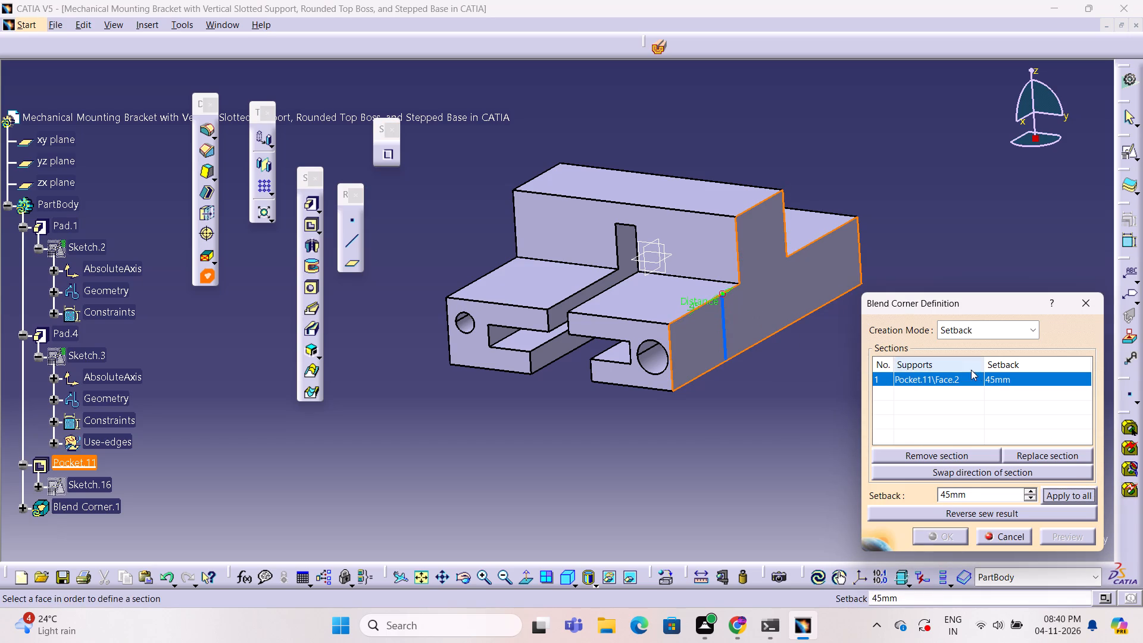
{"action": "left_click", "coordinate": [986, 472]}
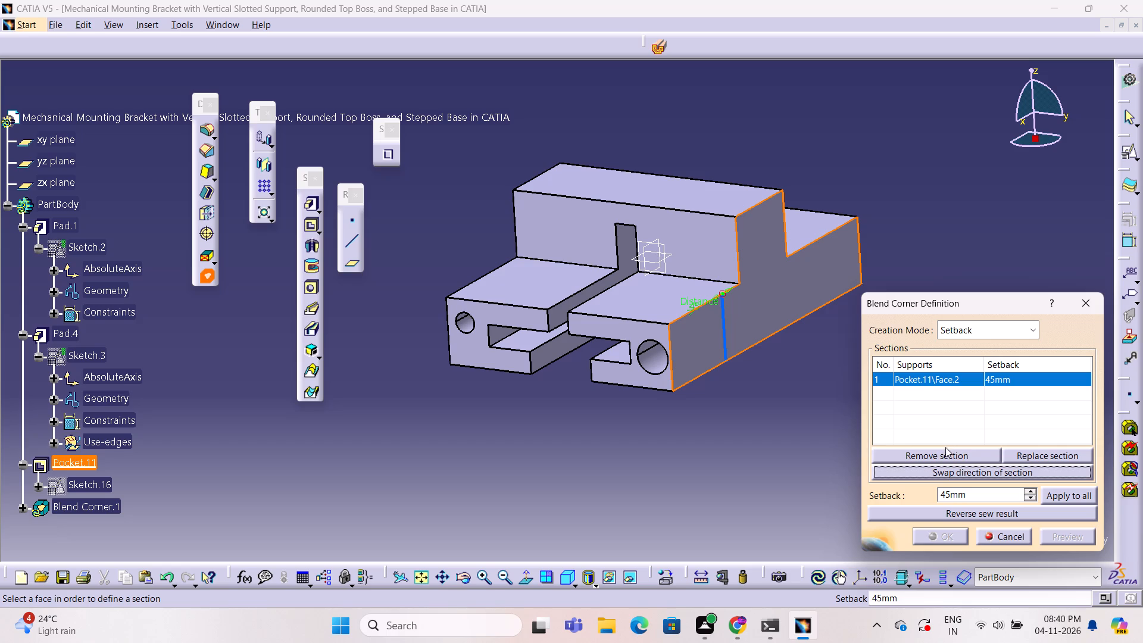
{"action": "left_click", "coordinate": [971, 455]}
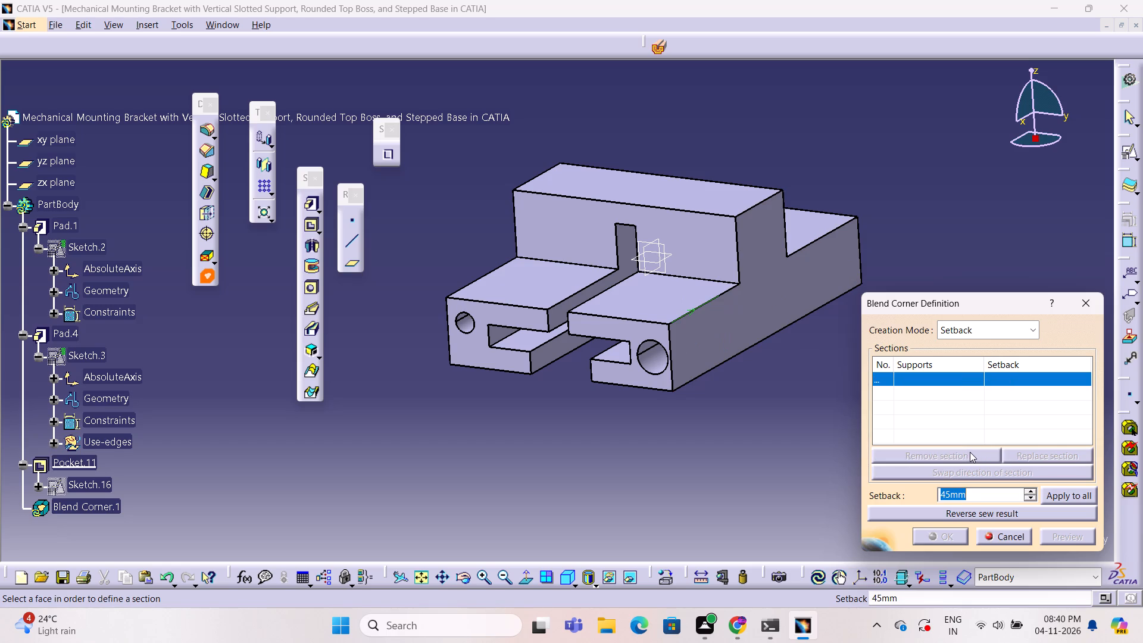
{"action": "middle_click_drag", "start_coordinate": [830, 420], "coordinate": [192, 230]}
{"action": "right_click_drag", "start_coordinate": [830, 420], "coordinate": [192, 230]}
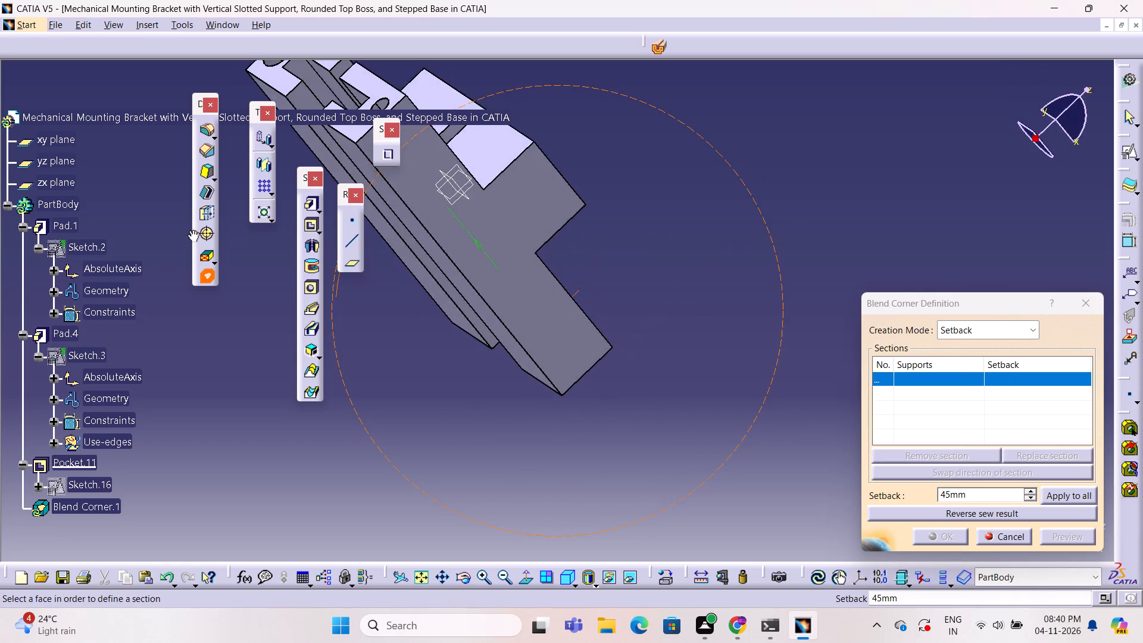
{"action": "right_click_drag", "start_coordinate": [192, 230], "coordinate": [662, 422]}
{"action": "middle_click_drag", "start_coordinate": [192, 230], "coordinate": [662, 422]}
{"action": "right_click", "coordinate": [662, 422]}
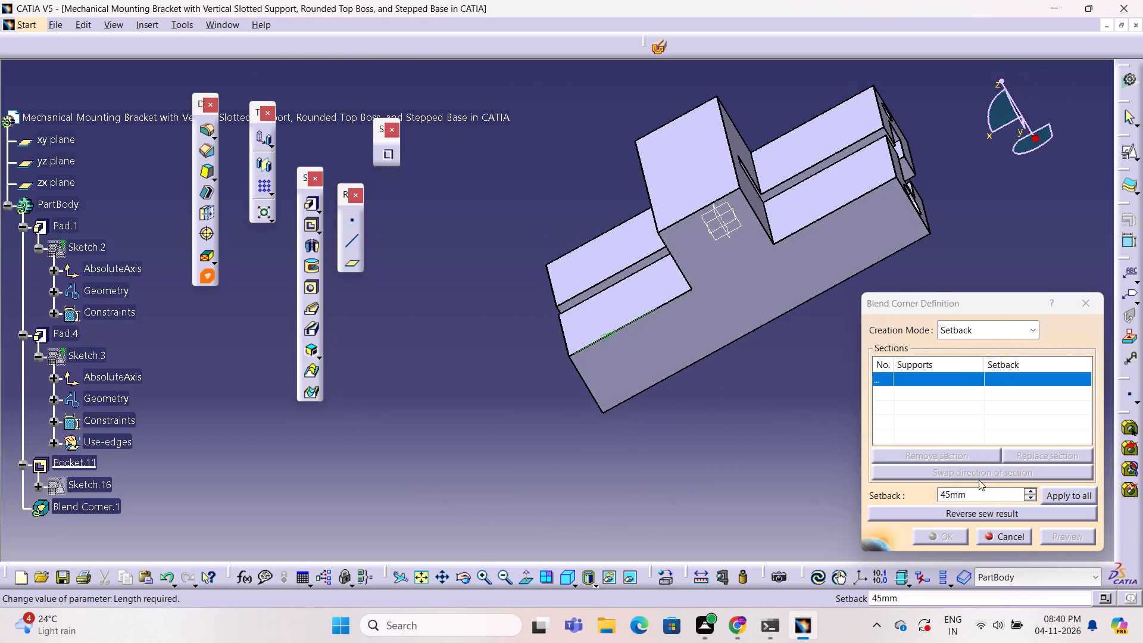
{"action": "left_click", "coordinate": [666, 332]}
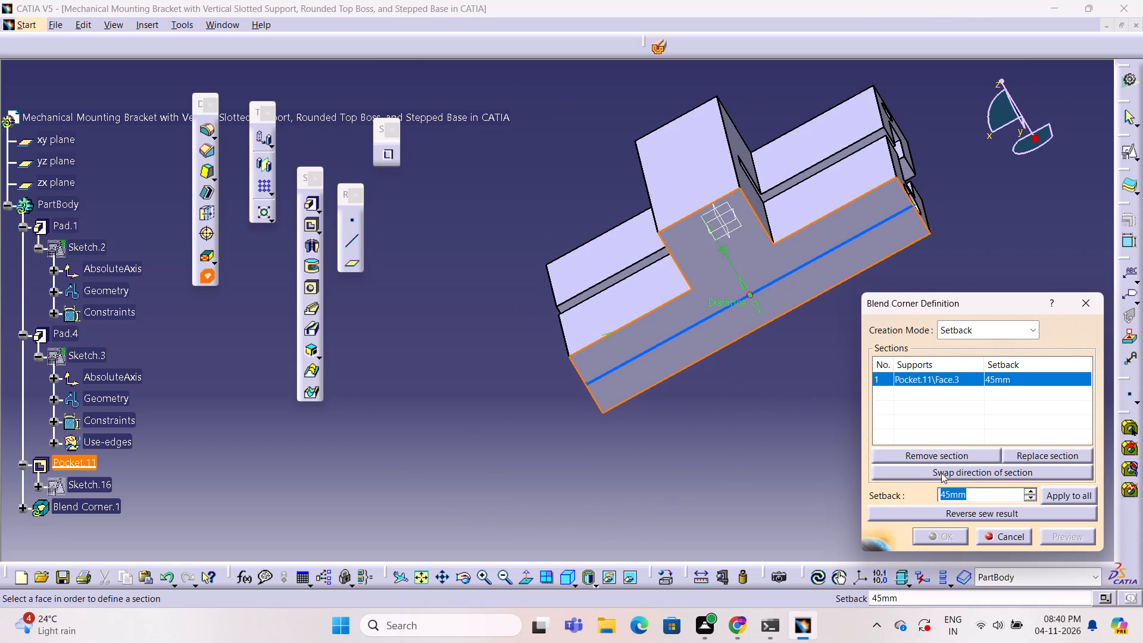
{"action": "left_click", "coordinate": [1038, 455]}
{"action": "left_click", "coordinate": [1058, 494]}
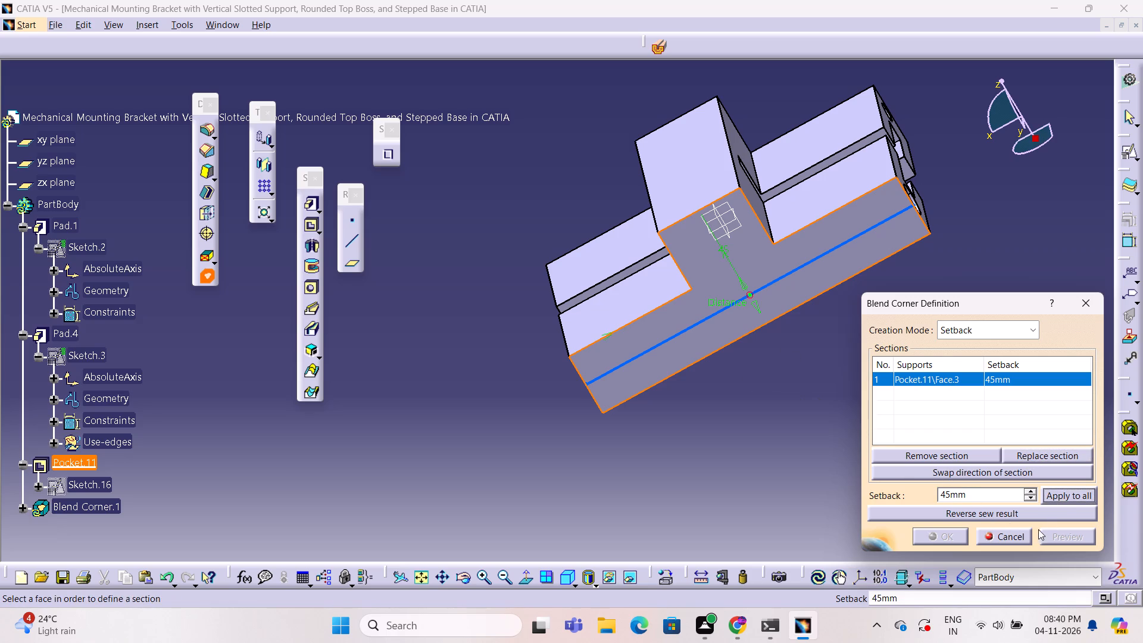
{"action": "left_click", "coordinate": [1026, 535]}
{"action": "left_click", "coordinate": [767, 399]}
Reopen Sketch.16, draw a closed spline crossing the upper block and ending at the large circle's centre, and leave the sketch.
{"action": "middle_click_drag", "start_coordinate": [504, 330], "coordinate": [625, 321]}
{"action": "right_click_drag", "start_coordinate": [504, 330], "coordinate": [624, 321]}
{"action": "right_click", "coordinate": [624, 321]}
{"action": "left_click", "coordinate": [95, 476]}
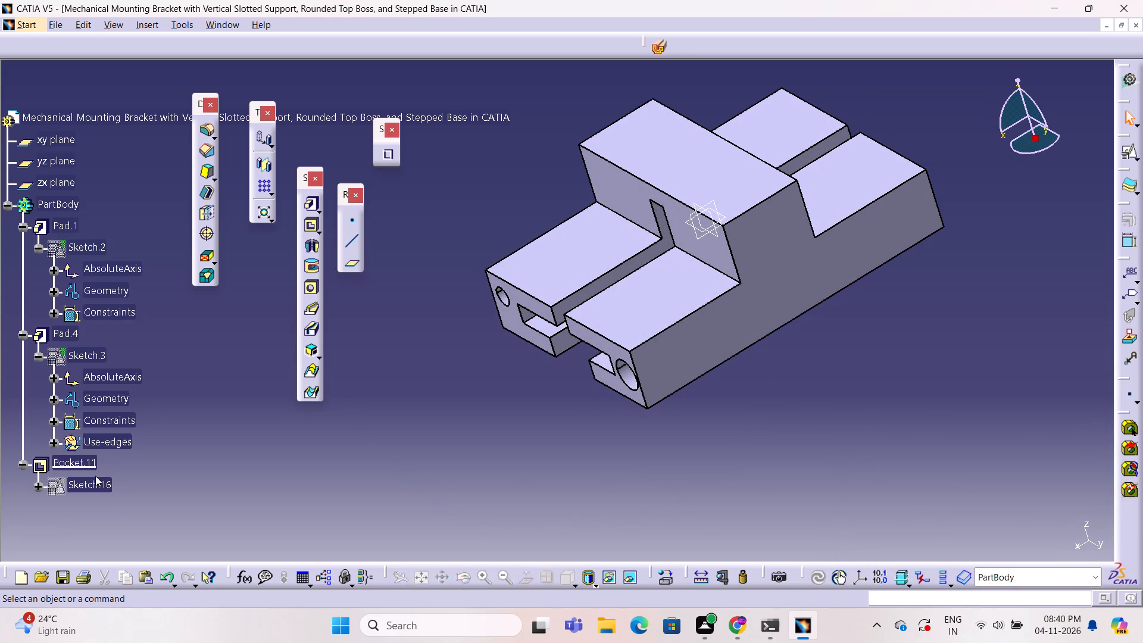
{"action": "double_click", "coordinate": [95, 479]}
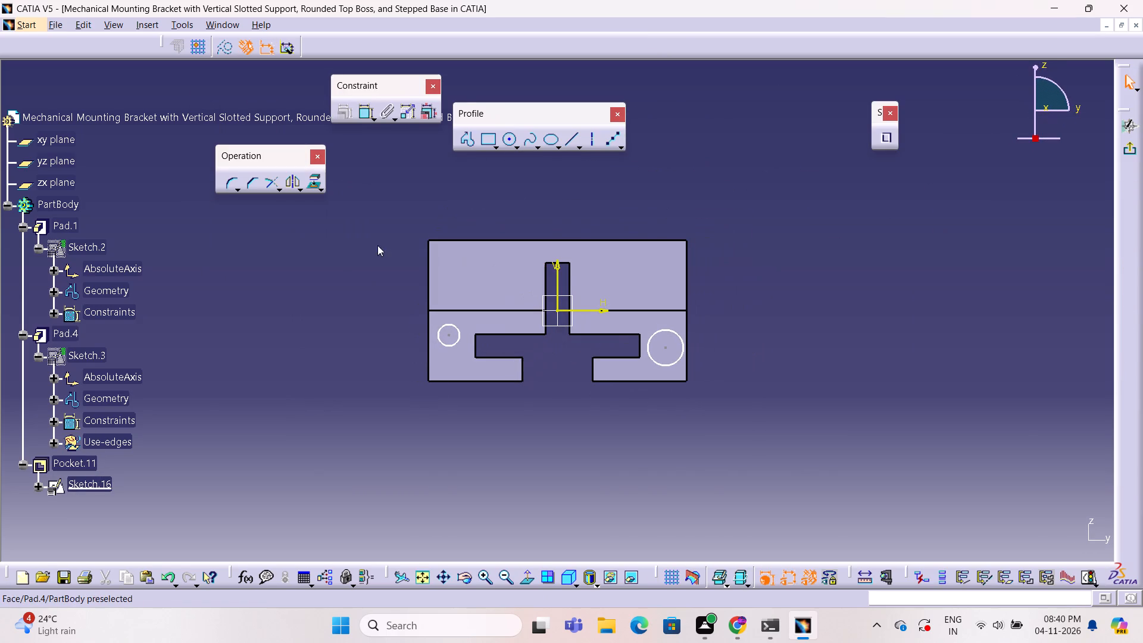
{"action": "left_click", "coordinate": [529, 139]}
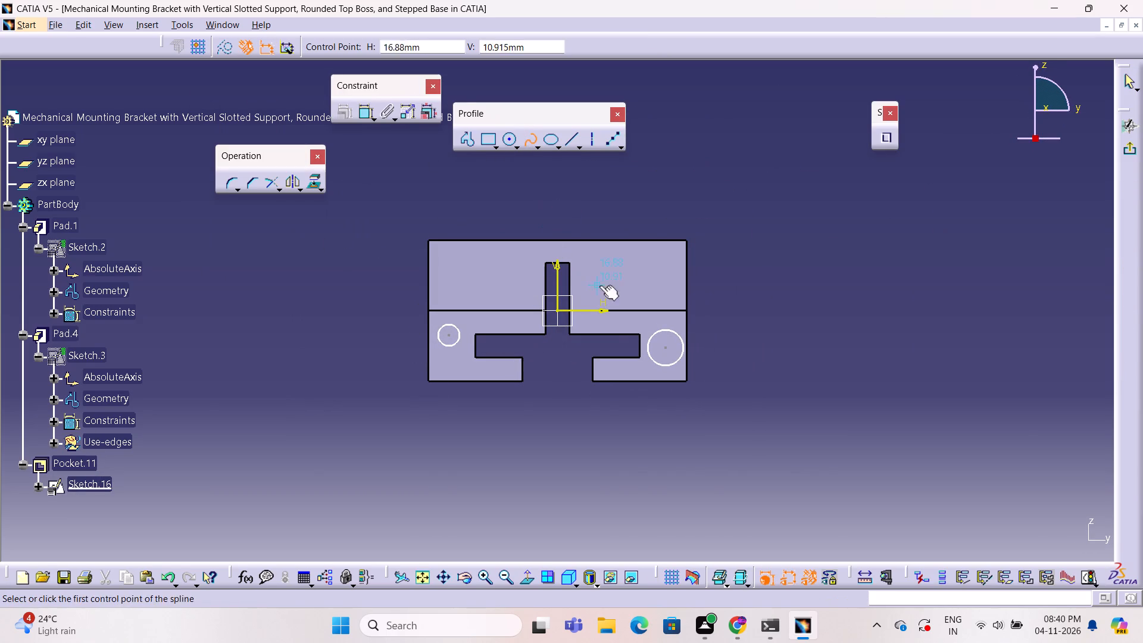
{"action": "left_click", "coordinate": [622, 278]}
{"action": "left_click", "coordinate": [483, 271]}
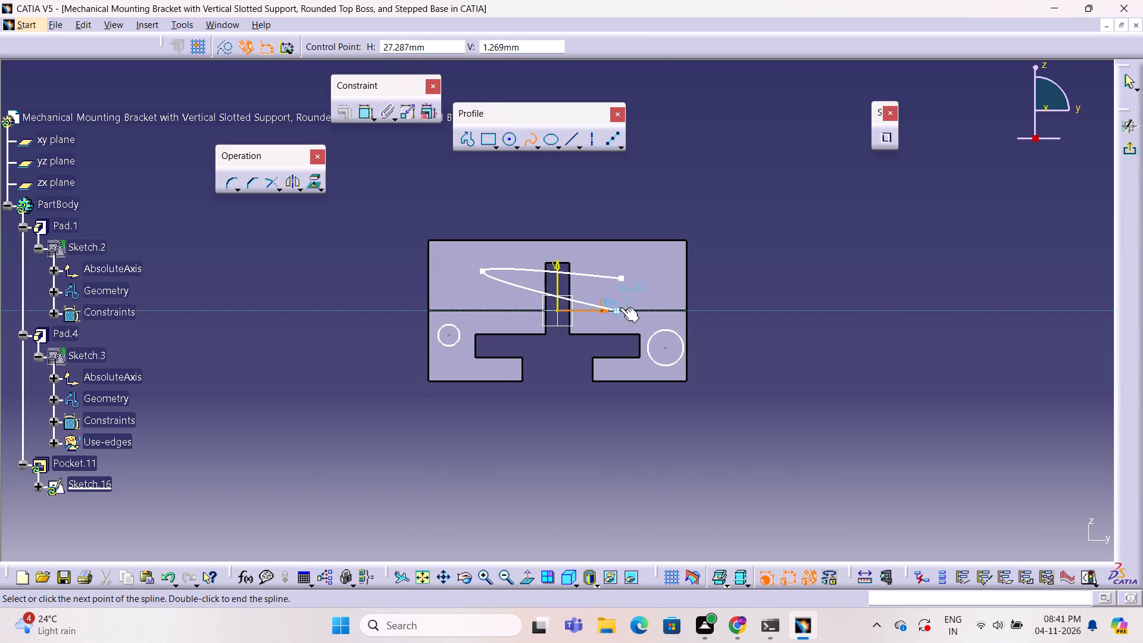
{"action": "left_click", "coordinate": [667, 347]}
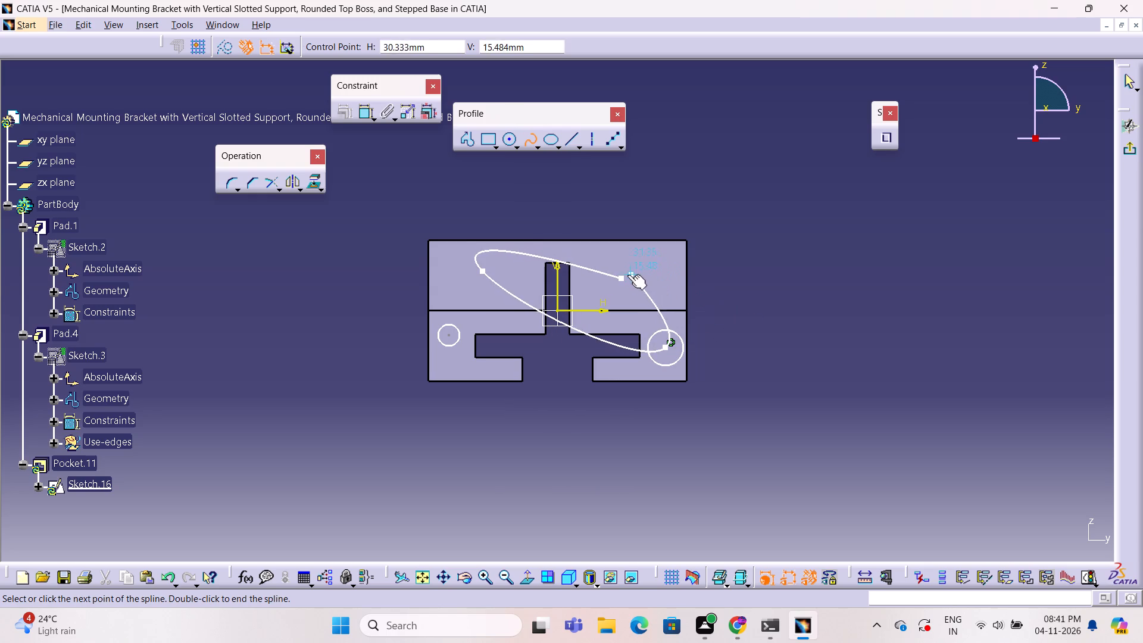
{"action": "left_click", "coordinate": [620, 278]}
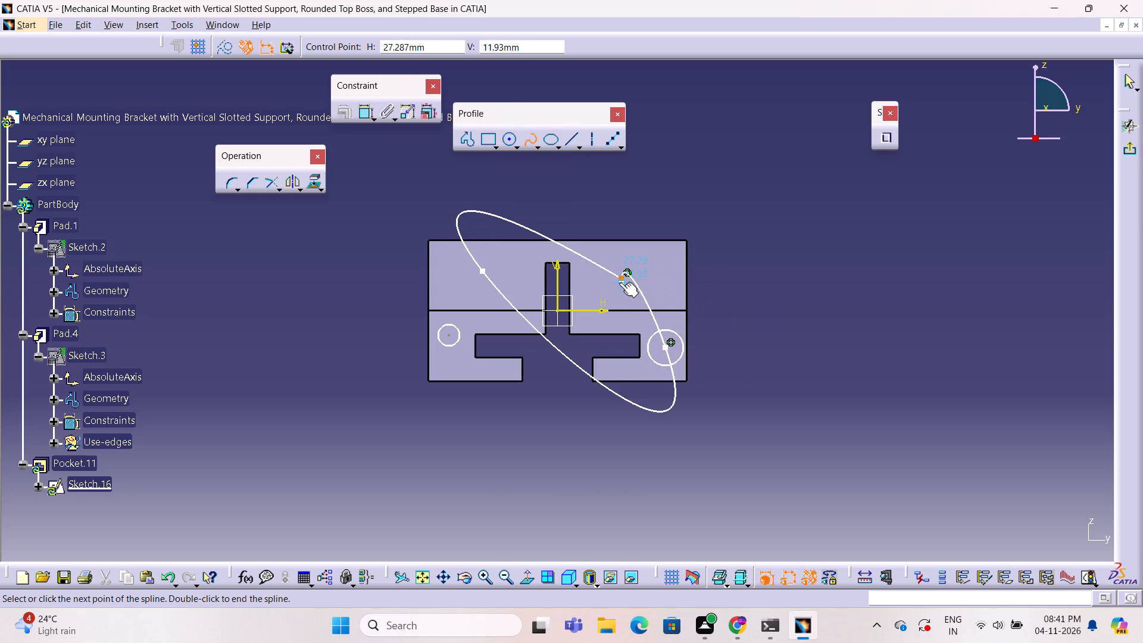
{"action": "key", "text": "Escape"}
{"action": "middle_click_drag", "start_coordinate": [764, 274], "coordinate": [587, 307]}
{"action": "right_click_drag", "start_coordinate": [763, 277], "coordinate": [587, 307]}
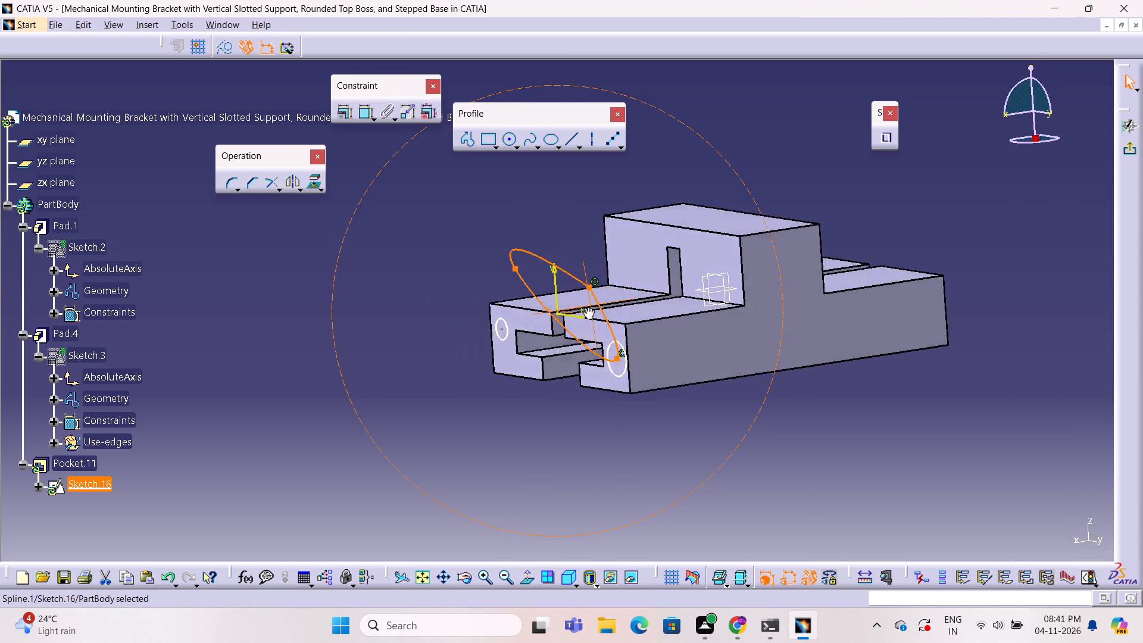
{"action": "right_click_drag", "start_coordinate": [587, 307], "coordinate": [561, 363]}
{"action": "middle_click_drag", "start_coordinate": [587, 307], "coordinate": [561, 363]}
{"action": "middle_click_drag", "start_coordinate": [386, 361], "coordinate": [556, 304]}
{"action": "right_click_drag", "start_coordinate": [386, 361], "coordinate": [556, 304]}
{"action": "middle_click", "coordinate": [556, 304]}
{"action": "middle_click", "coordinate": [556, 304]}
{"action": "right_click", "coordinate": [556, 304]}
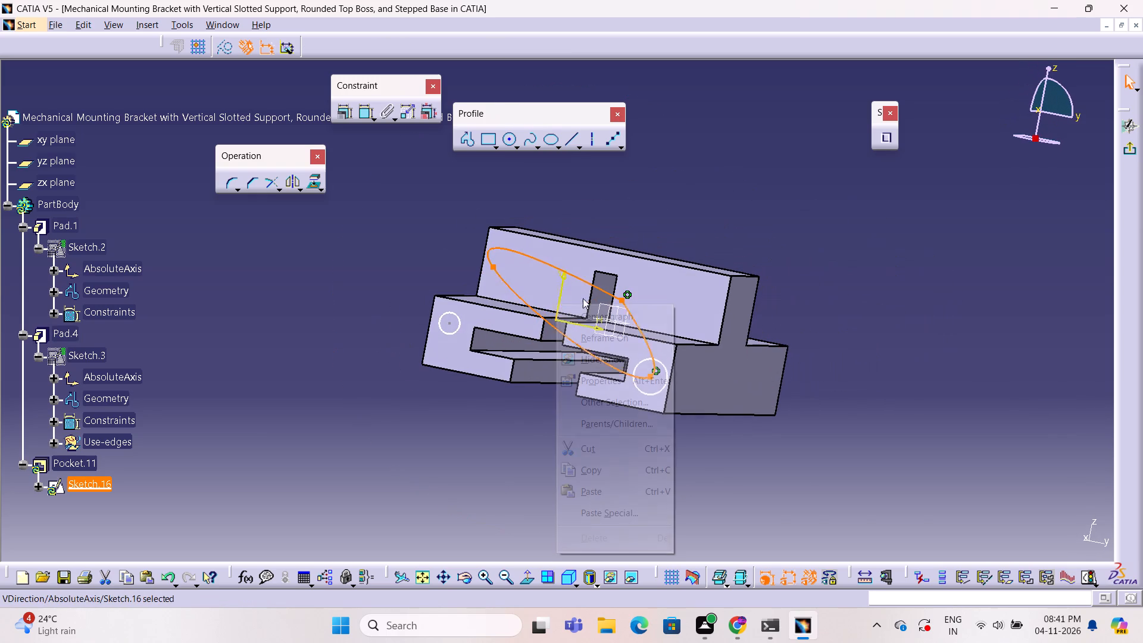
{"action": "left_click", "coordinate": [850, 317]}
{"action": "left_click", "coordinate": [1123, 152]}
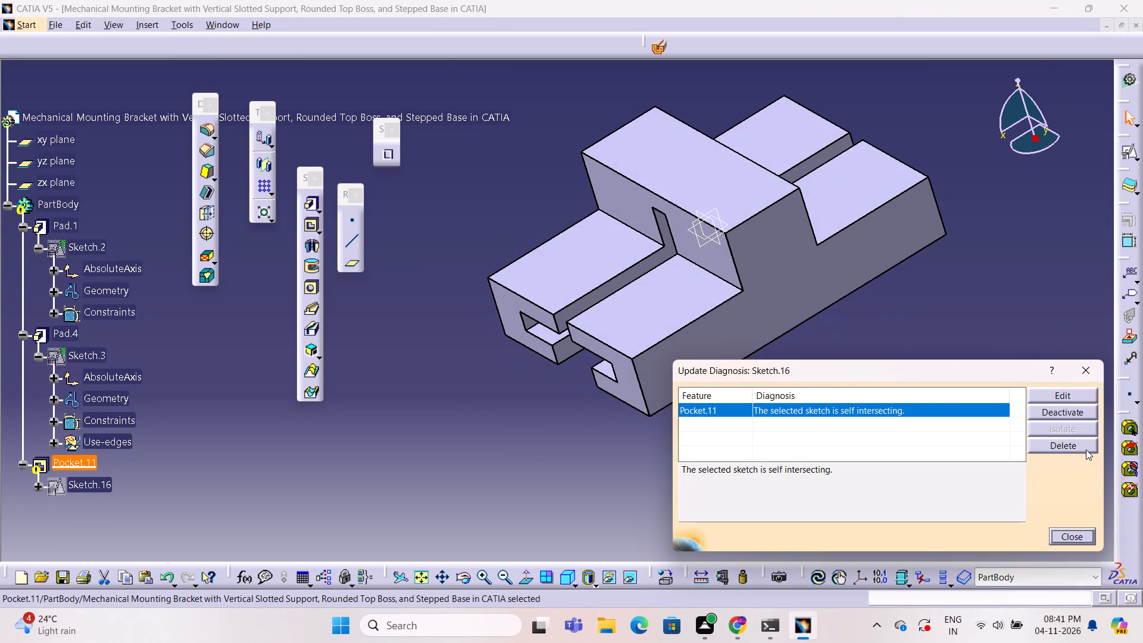
Delete Pocket.11 from the update diagnosis while keeping its sketch.
{"action": "left_click", "coordinate": [1084, 446]}
{"action": "left_click", "coordinate": [1020, 536]}
{"action": "left_click", "coordinate": [730, 432]}
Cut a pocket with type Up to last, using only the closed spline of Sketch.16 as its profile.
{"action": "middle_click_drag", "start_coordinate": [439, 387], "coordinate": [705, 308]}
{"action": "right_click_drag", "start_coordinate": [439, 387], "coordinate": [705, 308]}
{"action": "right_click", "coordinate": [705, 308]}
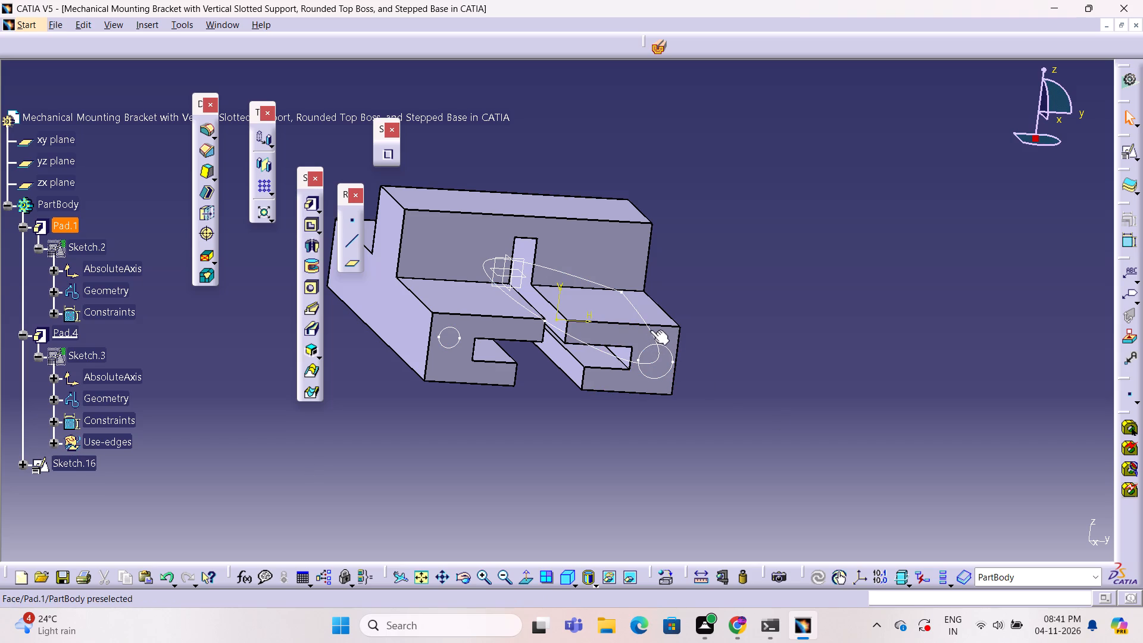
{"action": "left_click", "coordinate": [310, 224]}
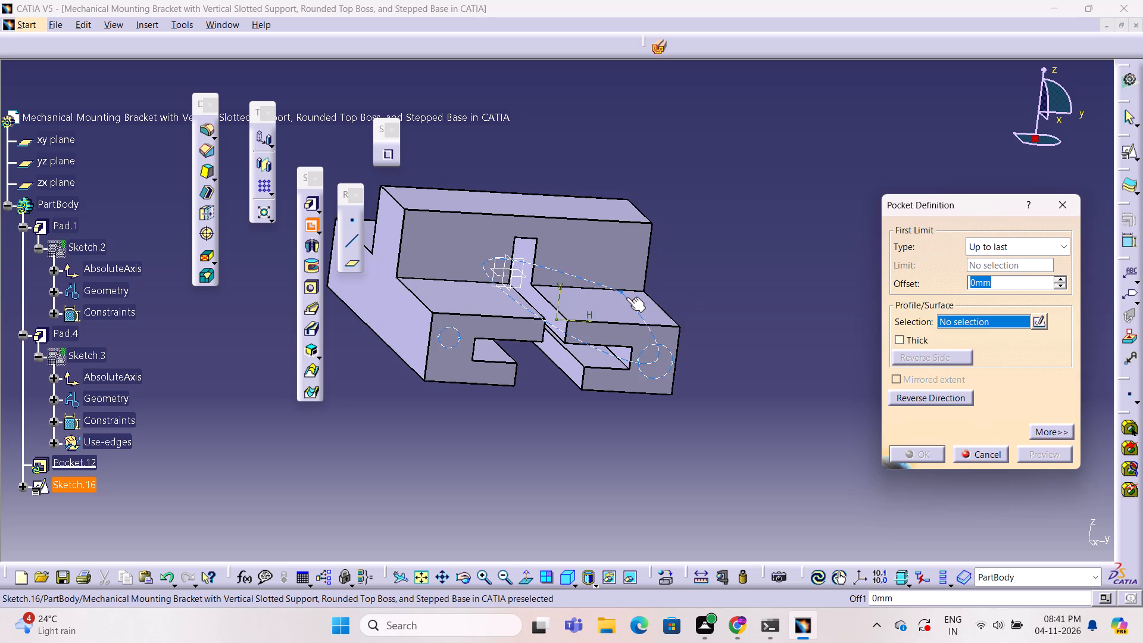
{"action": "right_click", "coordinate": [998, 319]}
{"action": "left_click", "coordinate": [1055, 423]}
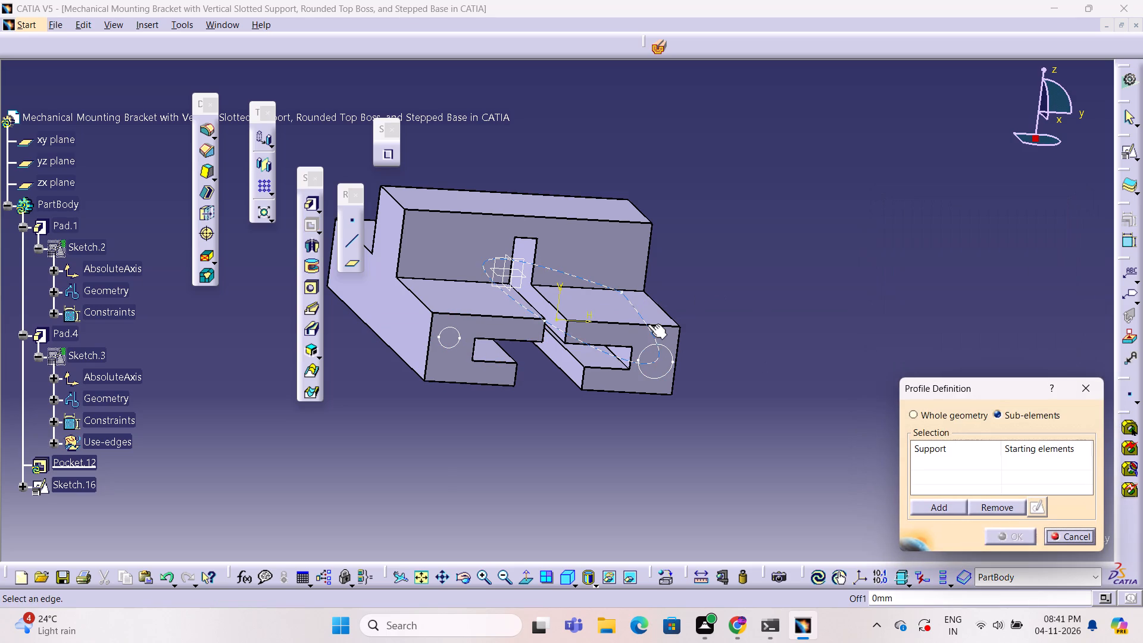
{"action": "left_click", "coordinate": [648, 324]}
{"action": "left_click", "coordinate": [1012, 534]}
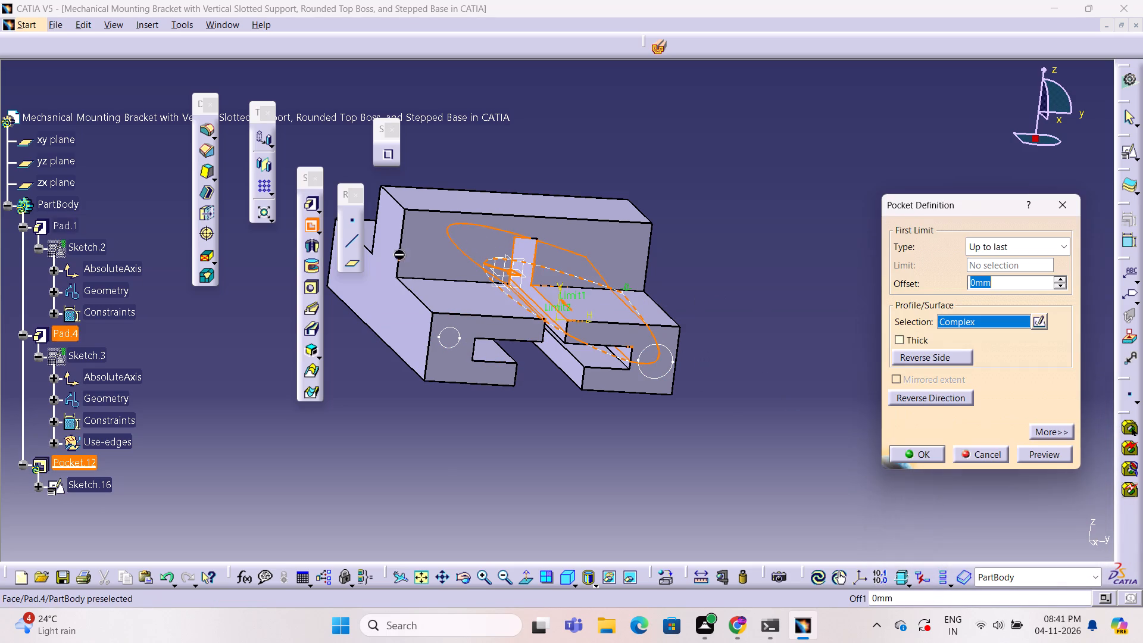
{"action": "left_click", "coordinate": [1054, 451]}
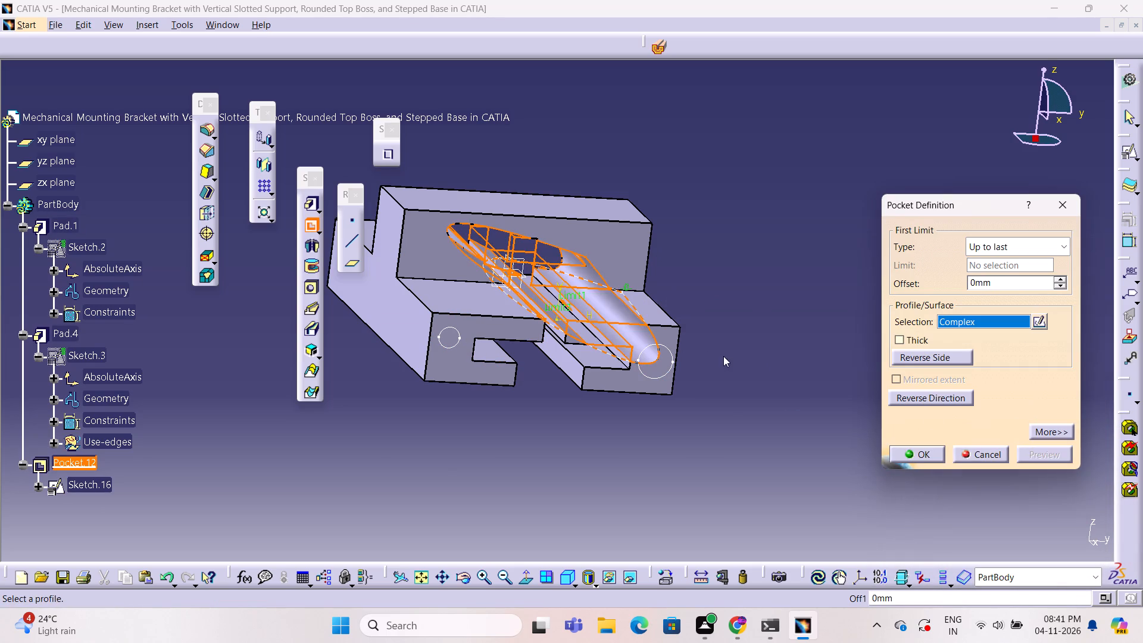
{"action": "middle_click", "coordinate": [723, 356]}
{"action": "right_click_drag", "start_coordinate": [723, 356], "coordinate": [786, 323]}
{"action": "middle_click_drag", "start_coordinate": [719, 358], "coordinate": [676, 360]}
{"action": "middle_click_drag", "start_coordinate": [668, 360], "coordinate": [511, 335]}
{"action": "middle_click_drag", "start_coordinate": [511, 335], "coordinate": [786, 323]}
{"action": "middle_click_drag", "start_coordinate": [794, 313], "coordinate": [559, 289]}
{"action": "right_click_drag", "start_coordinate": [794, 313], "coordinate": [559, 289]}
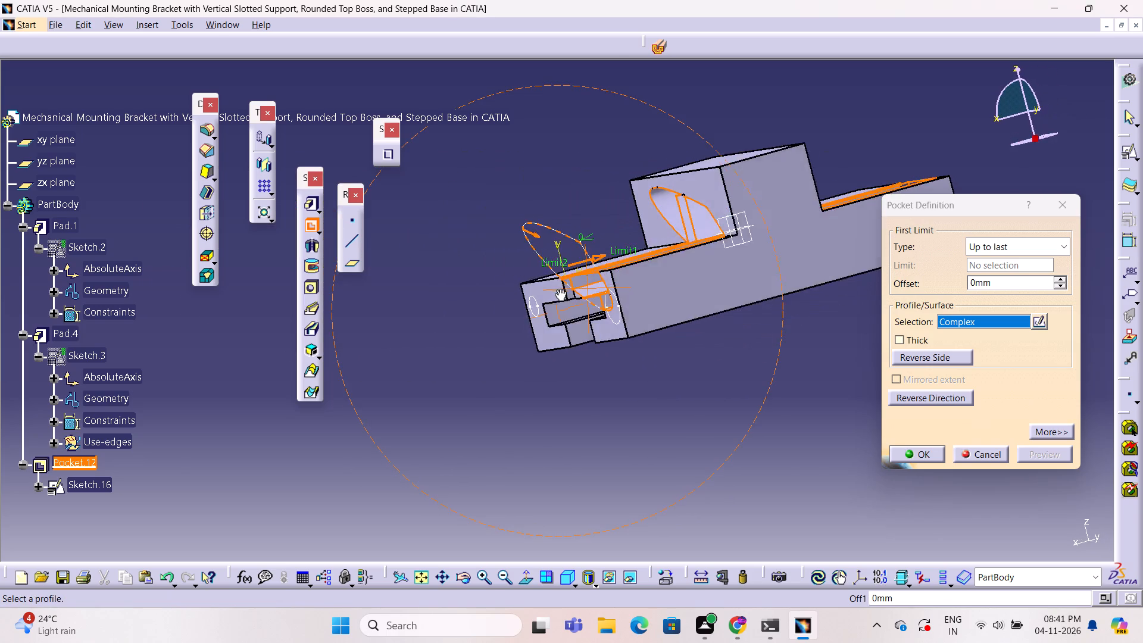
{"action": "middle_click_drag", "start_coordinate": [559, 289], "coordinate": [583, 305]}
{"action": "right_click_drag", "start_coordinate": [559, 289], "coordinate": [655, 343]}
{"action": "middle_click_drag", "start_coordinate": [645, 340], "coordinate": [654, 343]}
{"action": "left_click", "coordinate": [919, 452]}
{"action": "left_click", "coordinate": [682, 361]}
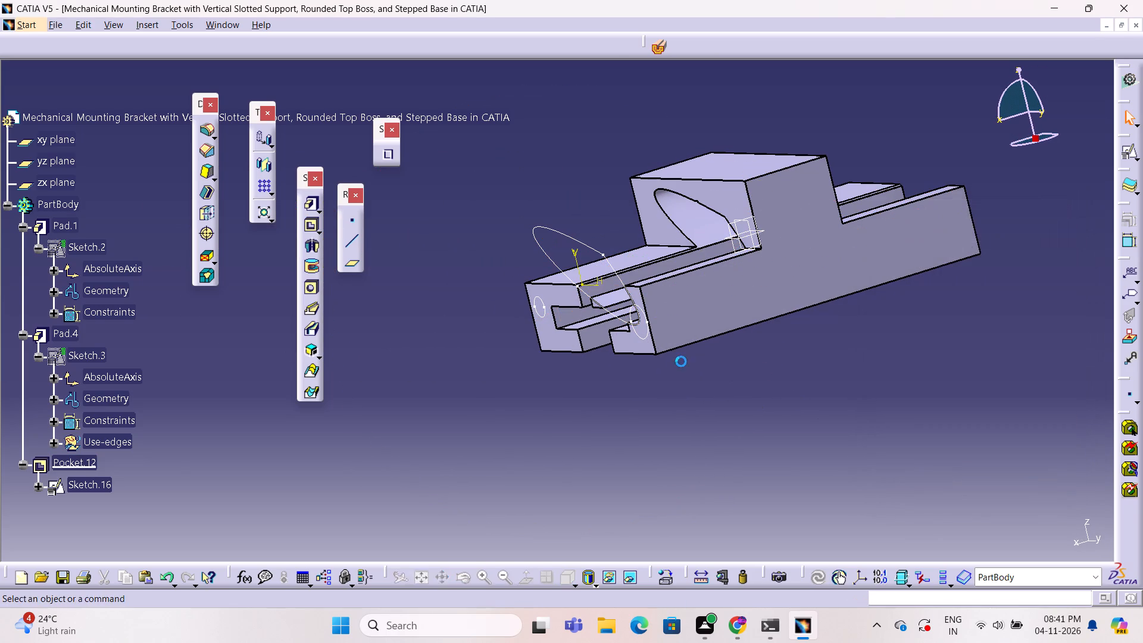
Examine the spline-shaped cut through the upper block and base from several angles.
{"action": "middle_click", "coordinate": [683, 358]}
{"action": "right_click_drag", "start_coordinate": [683, 358], "coordinate": [763, 363]}
{"action": "middle_click", "coordinate": [683, 360]}
{"action": "middle_click_drag", "start_coordinate": [672, 367], "coordinate": [630, 374]}
{"action": "middle_click_drag", "start_coordinate": [610, 375], "coordinate": [576, 375]}
{"action": "middle_click_drag", "start_coordinate": [564, 375], "coordinate": [763, 363]}
{"action": "right_click", "coordinate": [763, 361]}
{"action": "middle_click_drag", "start_coordinate": [492, 244], "coordinate": [705, 325]}
{"action": "right_click_drag", "start_coordinate": [492, 244], "coordinate": [705, 325]}
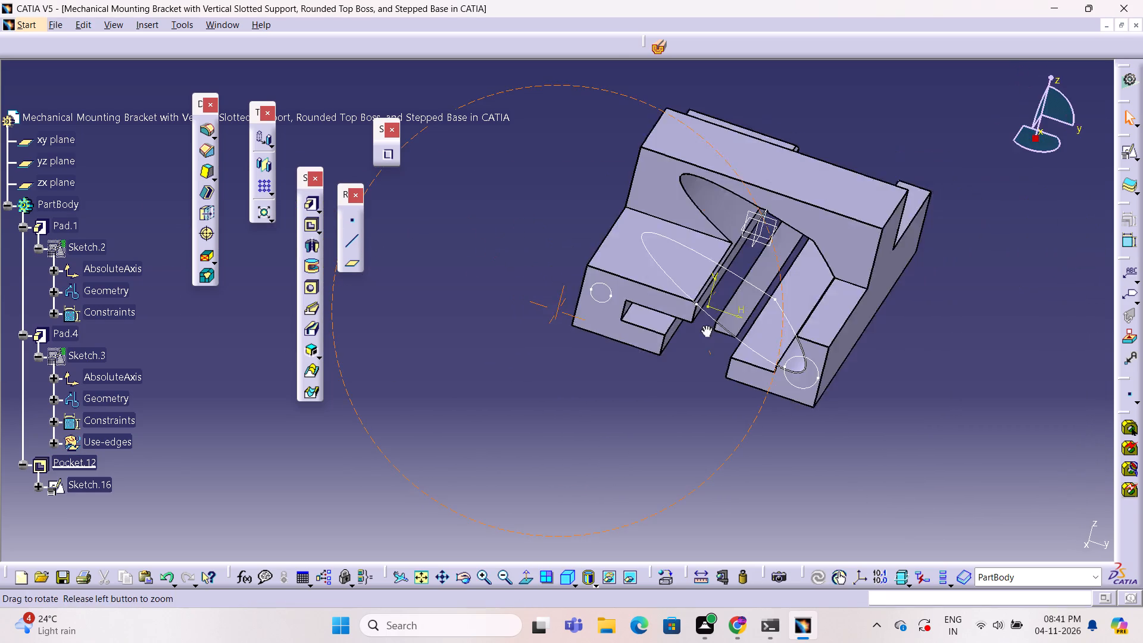
{"action": "middle_click_drag", "start_coordinate": [705, 325], "coordinate": [723, 328]}
{"action": "right_click_drag", "start_coordinate": [705, 325], "coordinate": [726, 327]}
{"action": "right_click_drag", "start_coordinate": [730, 325], "coordinate": [736, 323]}
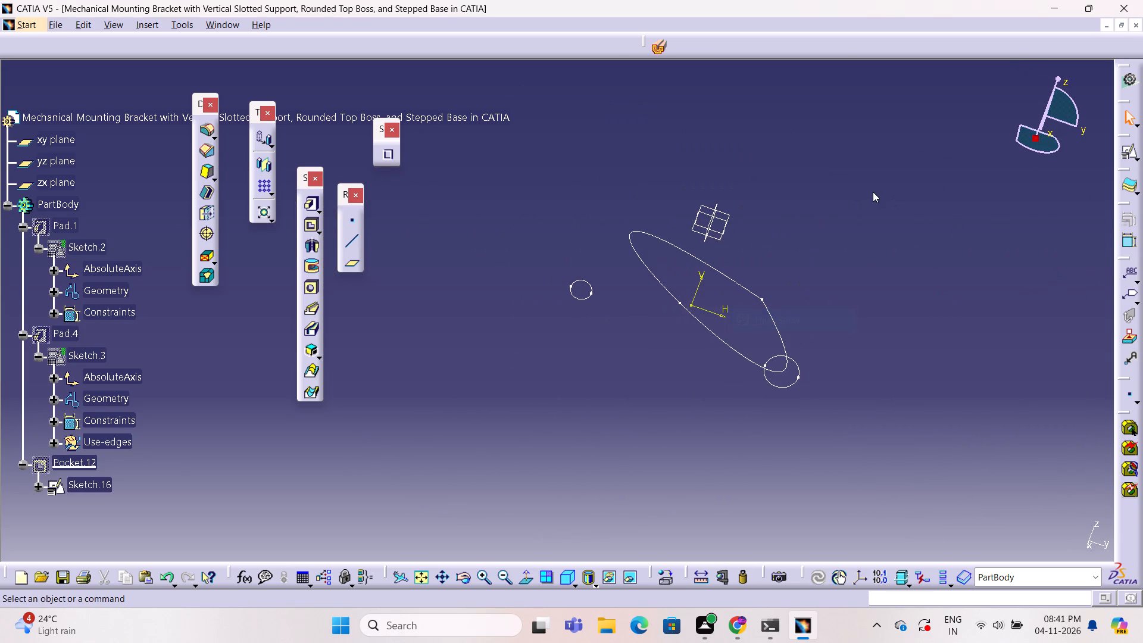
{"action": "key", "text": "ctrl+z"}
{"action": "left_click", "coordinate": [882, 235]}
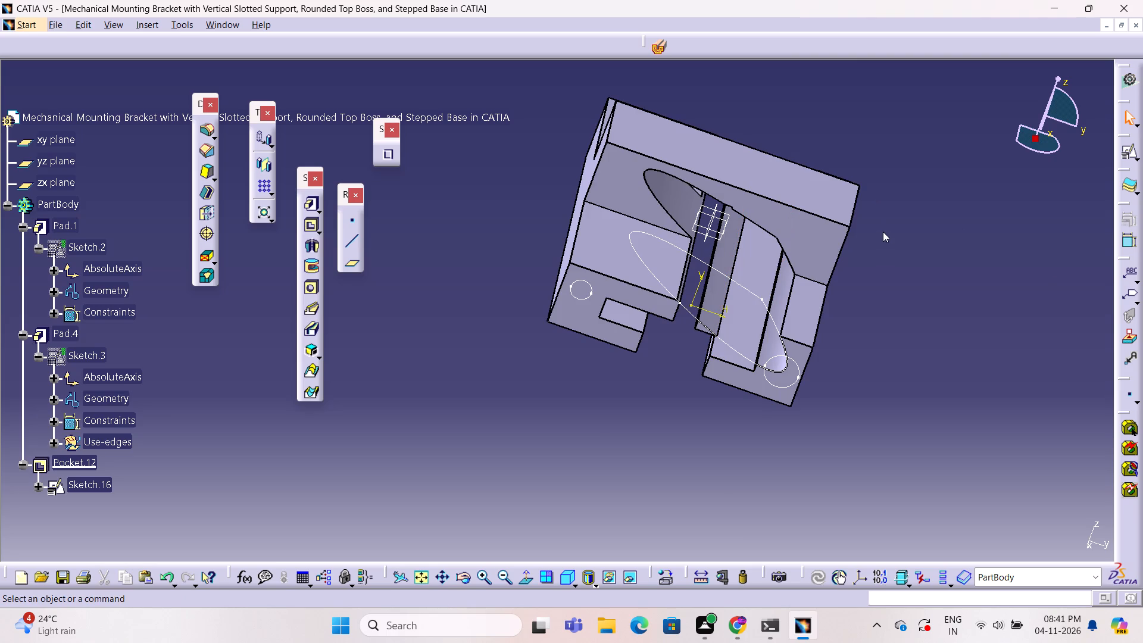
Delete Sketch.16 together with all its children, including the spline pocket.
{"action": "middle_click_drag", "start_coordinate": [947, 245], "coordinate": [761, 224]}
{"action": "right_click_drag", "start_coordinate": [947, 247], "coordinate": [763, 222]}
{"action": "right_click_drag", "start_coordinate": [763, 220], "coordinate": [765, 212]}
{"action": "left_click", "coordinate": [402, 339]}
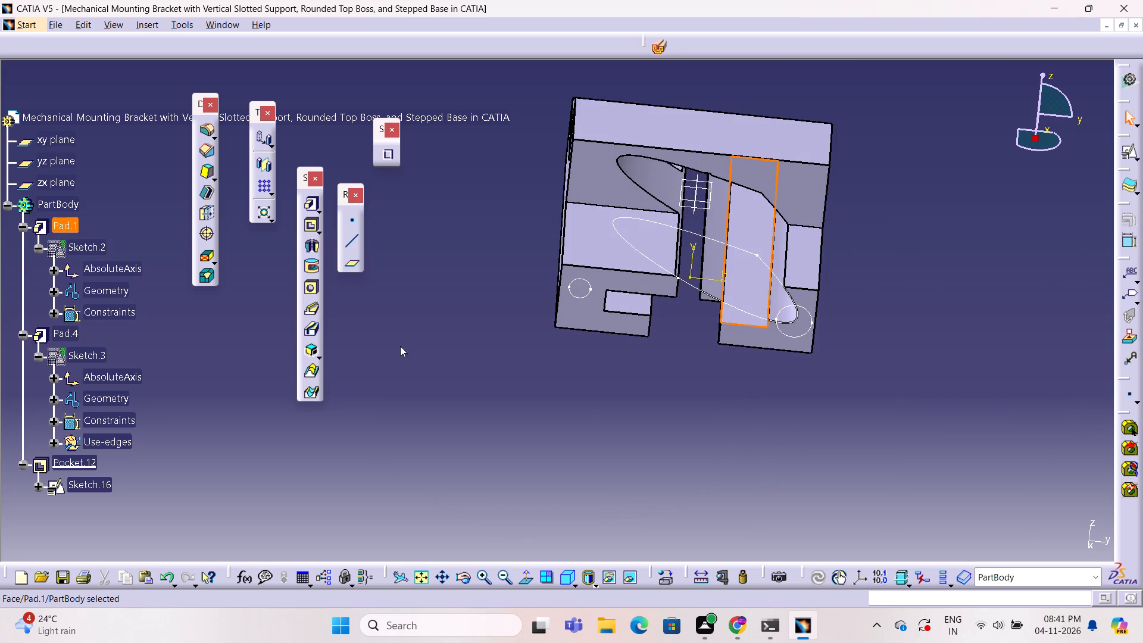
{"action": "right_click", "coordinate": [86, 488]}
{"action": "left_click", "coordinate": [151, 379]}
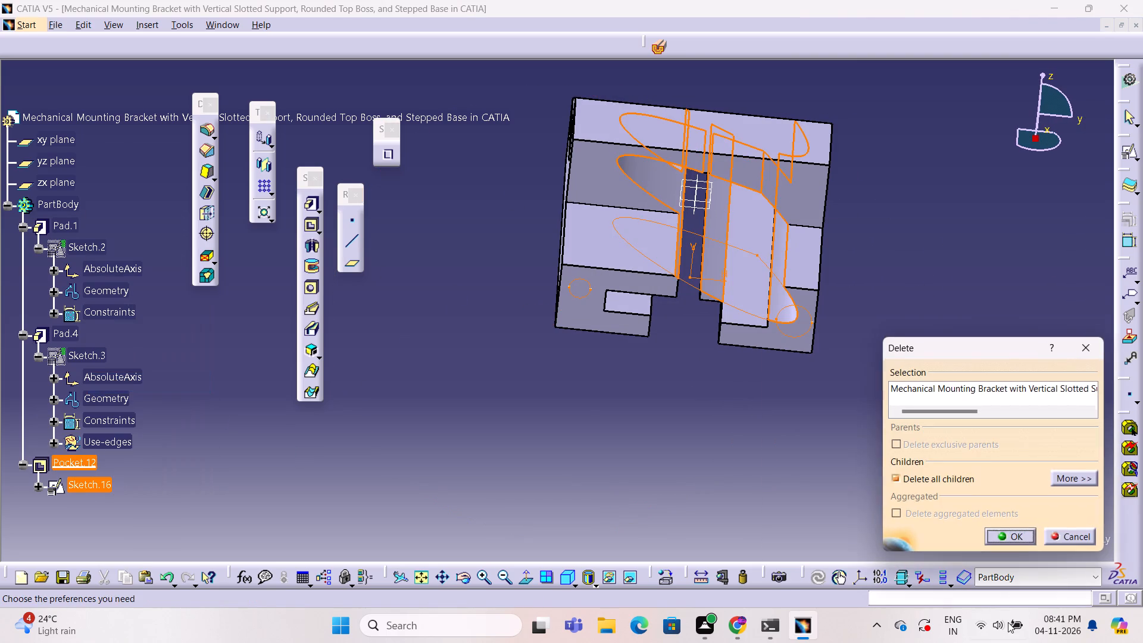
{"action": "left_click", "coordinate": [1015, 536]}
Start a positioned sketch on the bracket's stepped side face, with implicit origin and orientation.
{"action": "middle_click_drag", "start_coordinate": [719, 467], "coordinate": [547, 412]}
{"action": "right_click_drag", "start_coordinate": [717, 470], "coordinate": [547, 412]}
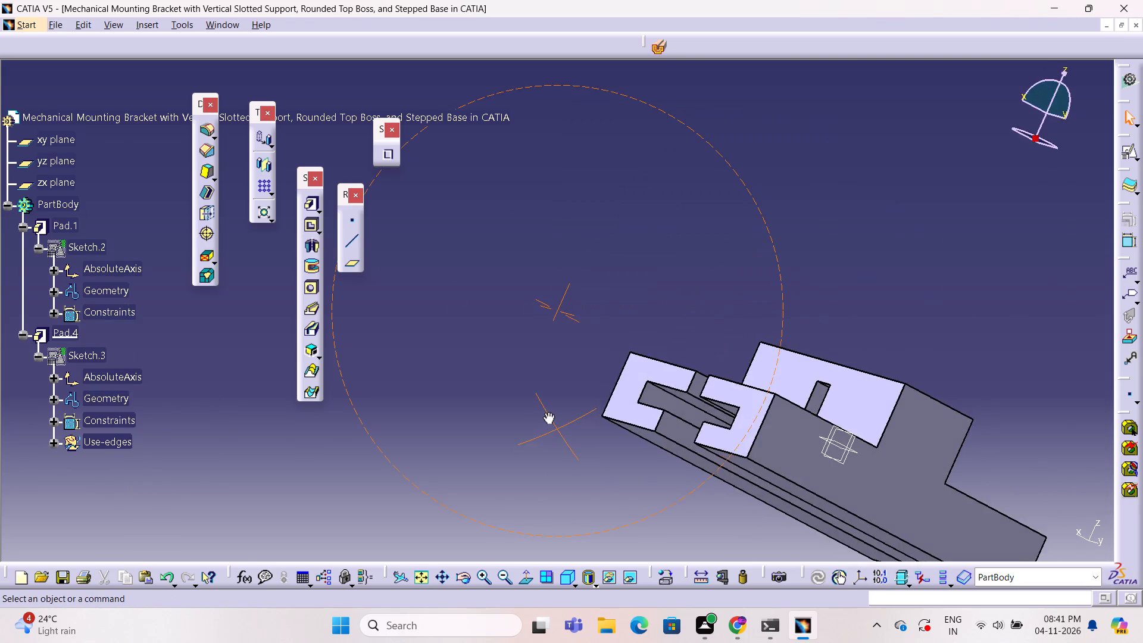
{"action": "middle_click_drag", "start_coordinate": [547, 412], "coordinate": [644, 460]}
{"action": "right_click_drag", "start_coordinate": [547, 412], "coordinate": [644, 460]}
{"action": "left_click", "coordinate": [919, 339]}
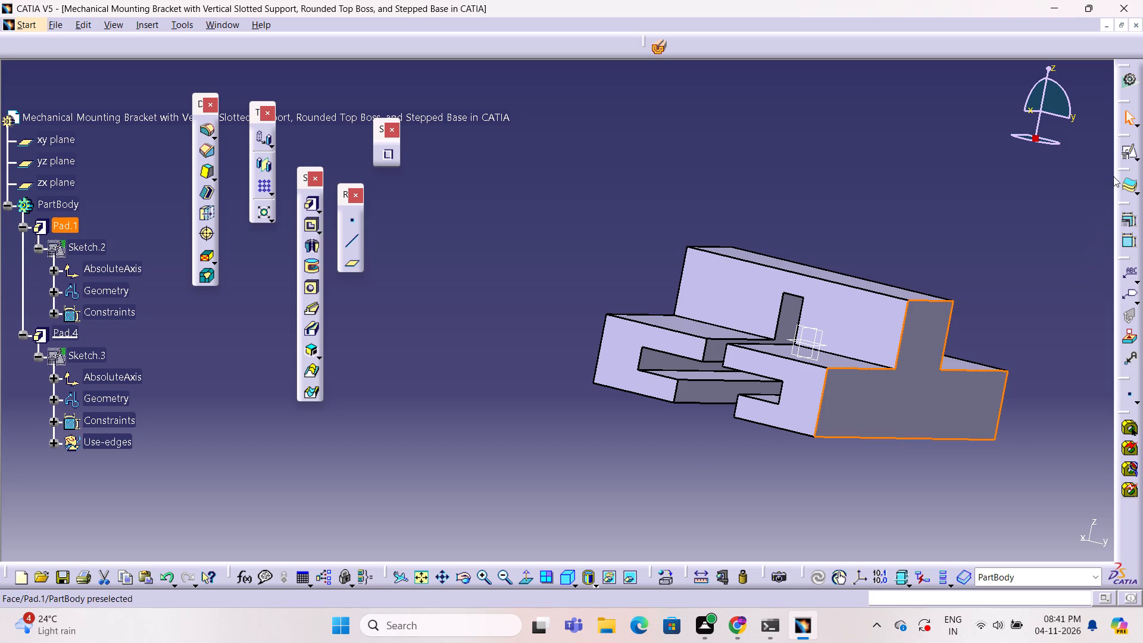
{"action": "left_click", "coordinate": [1128, 139]}
{"action": "left_click", "coordinate": [1123, 151]}
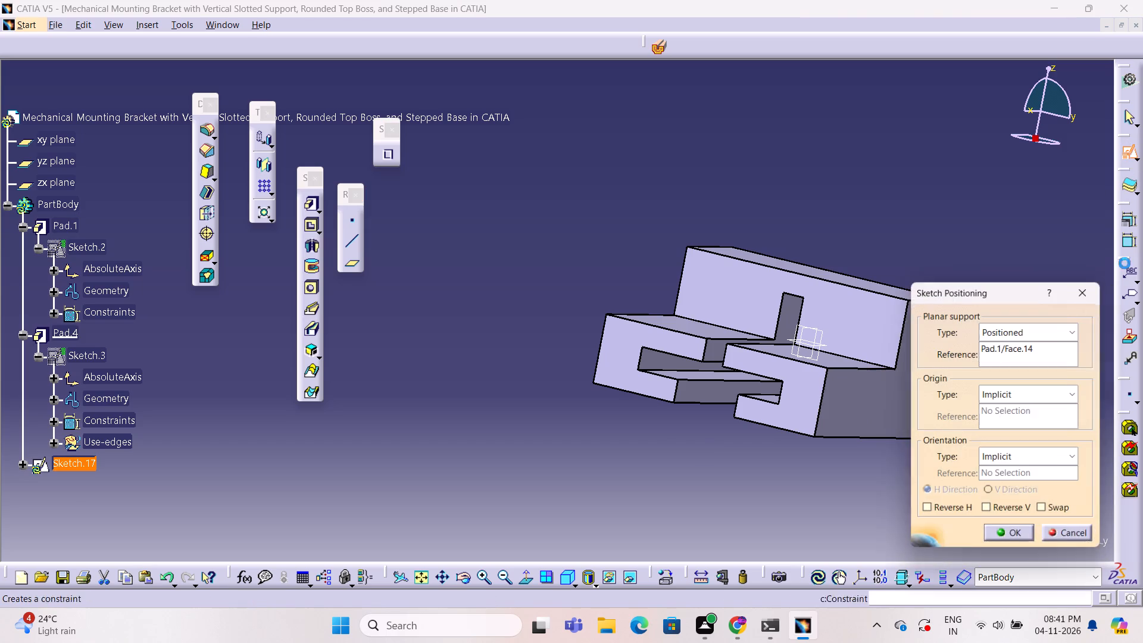
{"action": "middle_click_drag", "start_coordinate": [861, 432], "coordinate": [721, 374]}
{"action": "left_click", "coordinate": [1008, 535]}
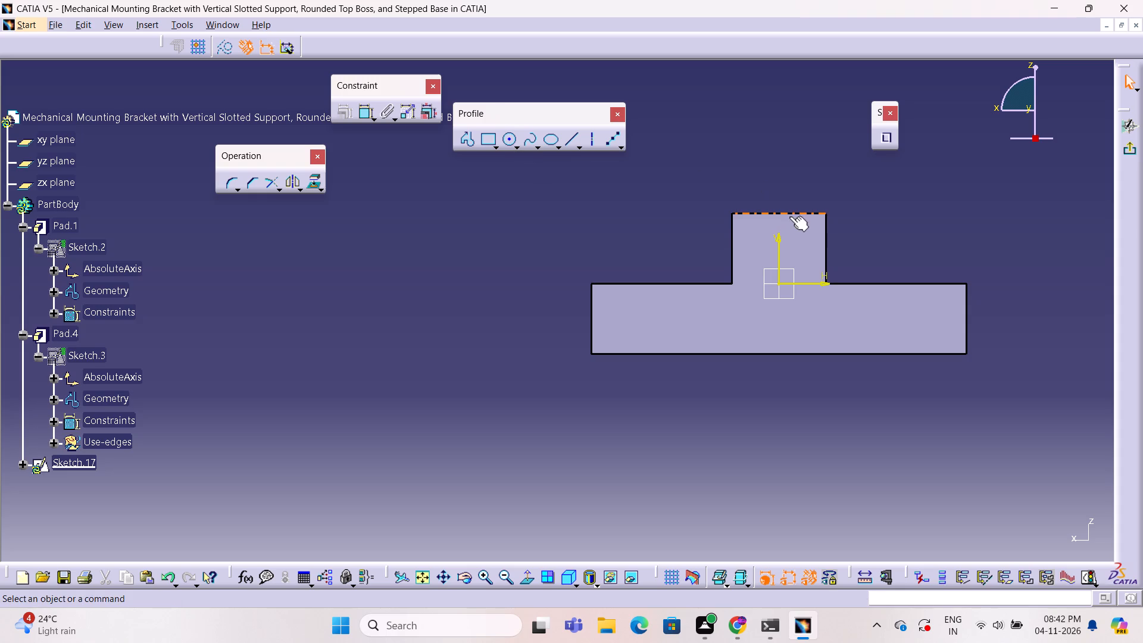
Sketch a circle about 22 mm in diameter, centred on the vertical axis near the upper block's top edge.
{"action": "left_click", "coordinate": [506, 137]}
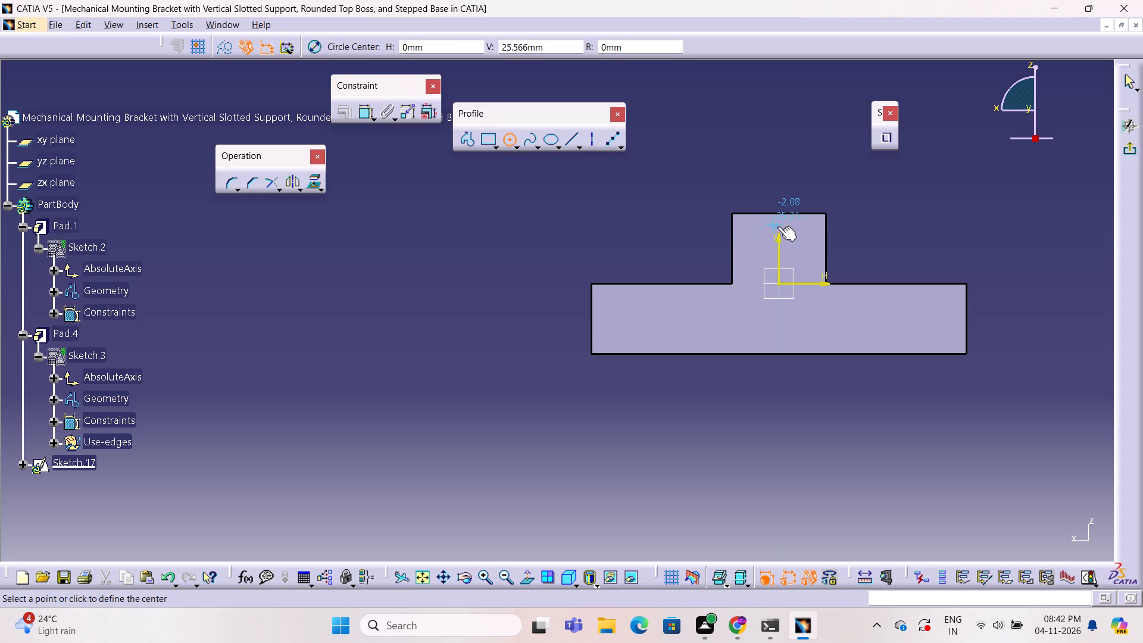
{"action": "left_click", "coordinate": [777, 227]}
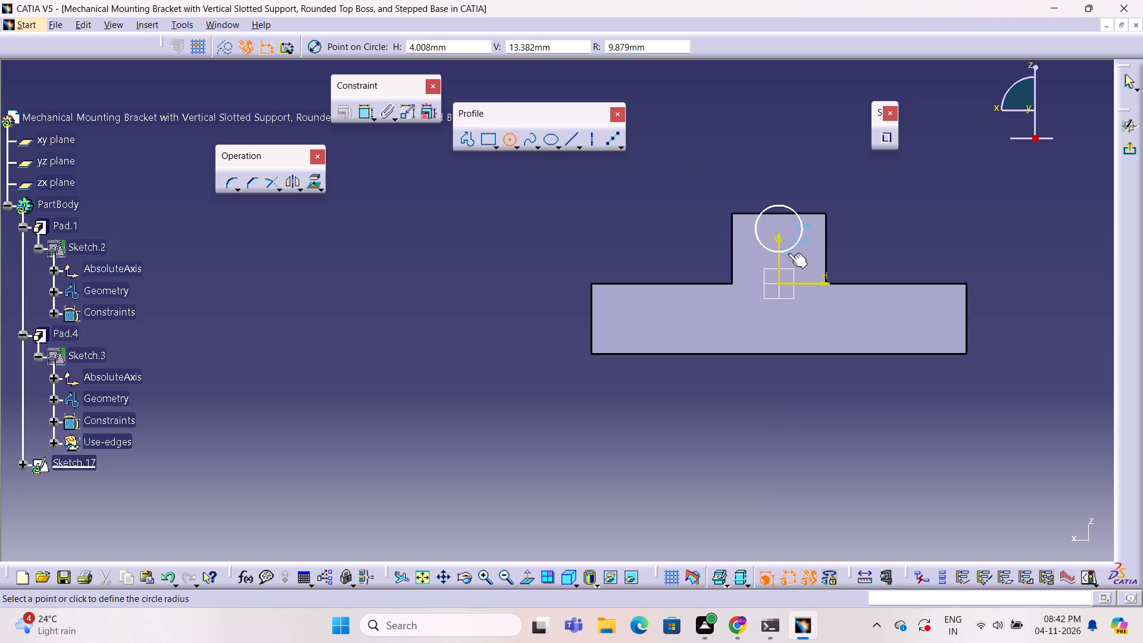
{"action": "left_click", "coordinate": [788, 253]}
{"action": "left_click", "coordinate": [941, 187]}
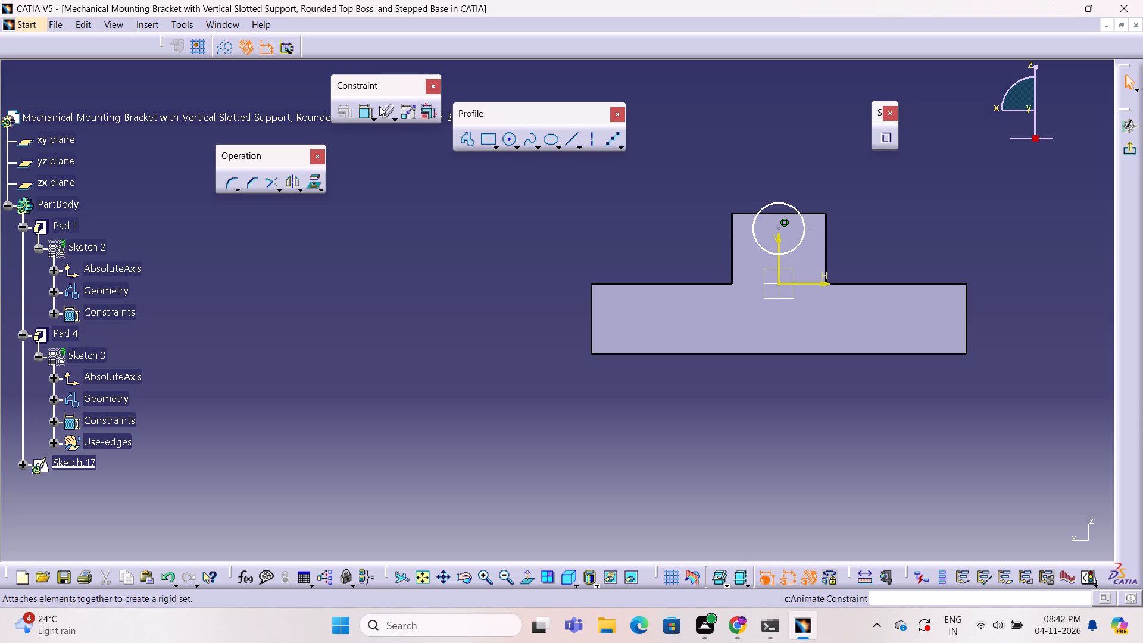
Dimension the circle's diameter, placing the dimension above the upper block.
{"action": "left_click", "coordinate": [367, 113]}
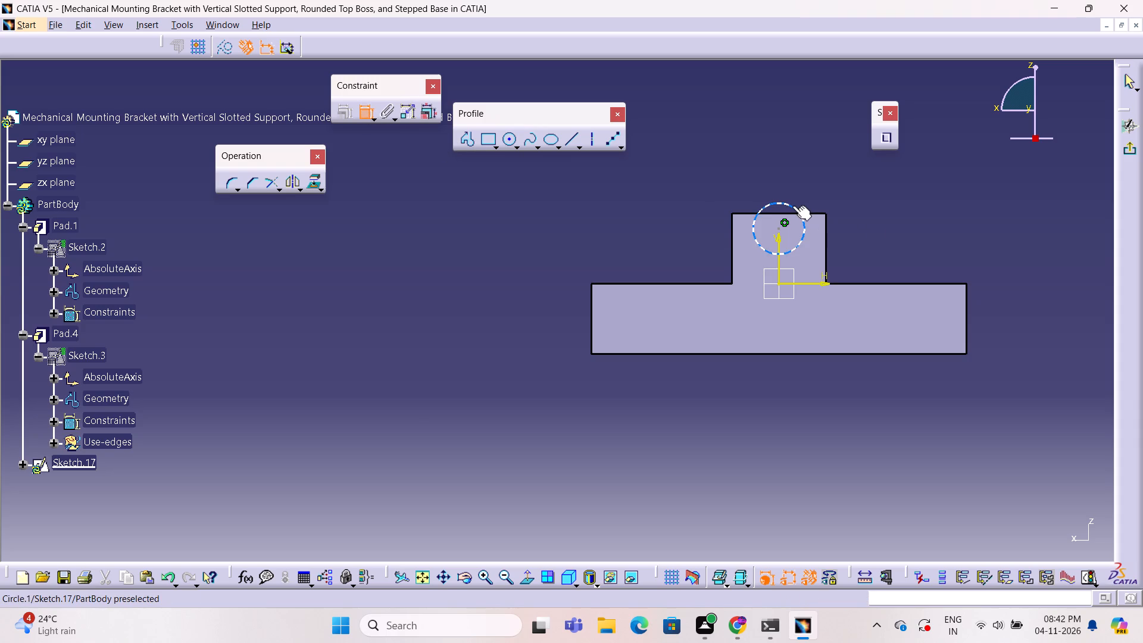
{"action": "left_click", "coordinate": [792, 205]}
{"action": "left_click", "coordinate": [805, 188]}
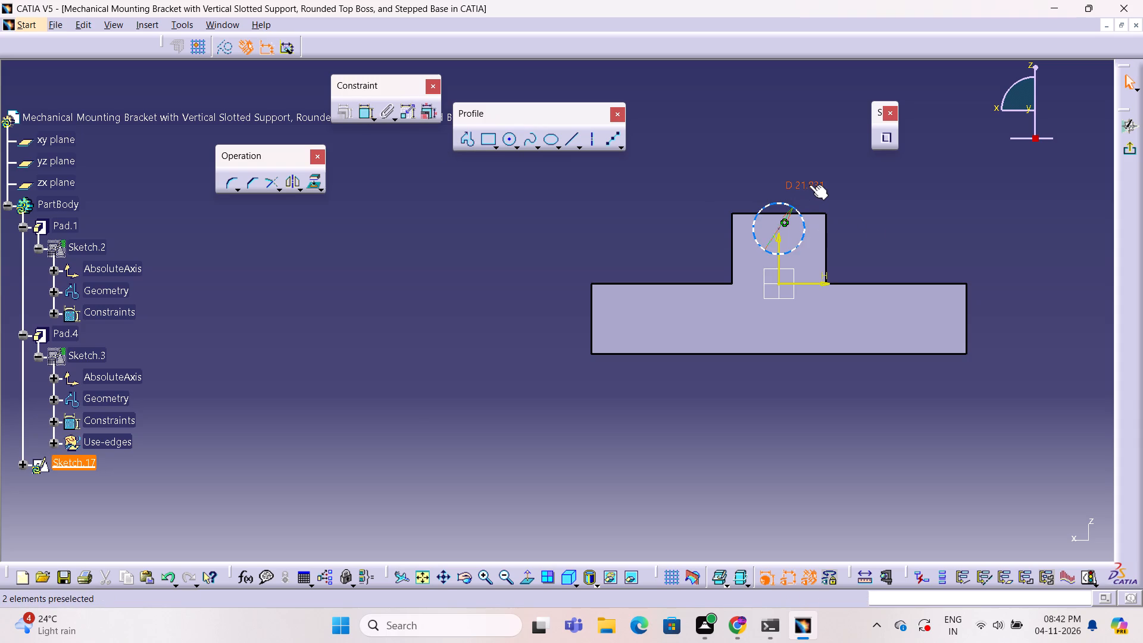
Set the diameter of the circle on the upper block's side face to 20 mm.
{"action": "double_click", "coordinate": [810, 184]}
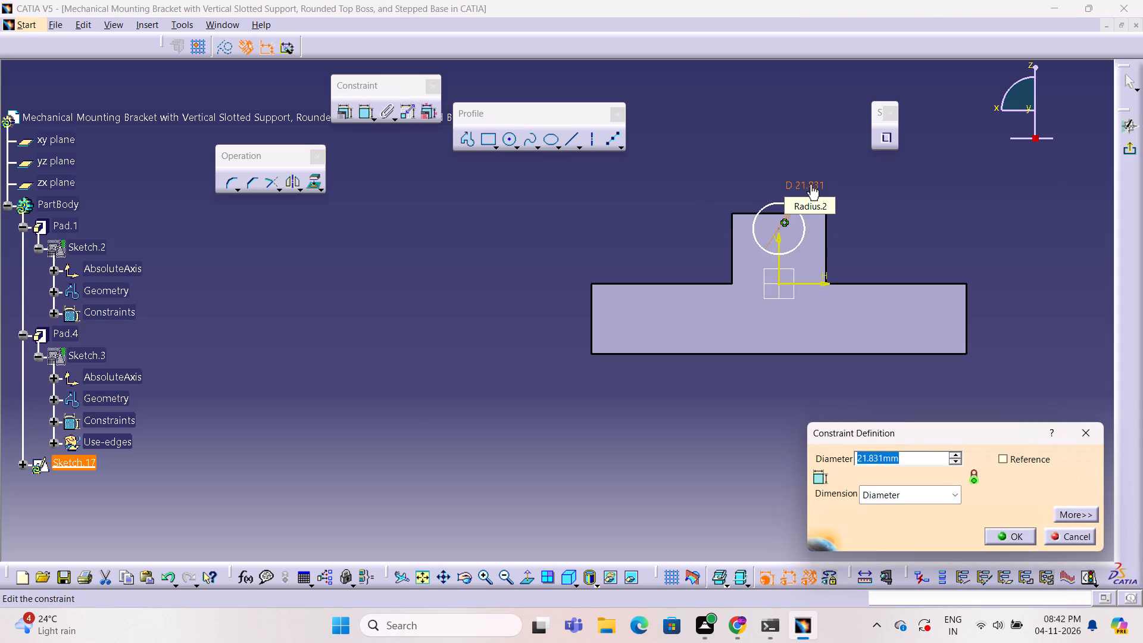
{"action": "type", "text": "20"}
{"action": "left_click", "coordinate": [1011, 536]}
{"action": "left_click", "coordinate": [814, 434]}
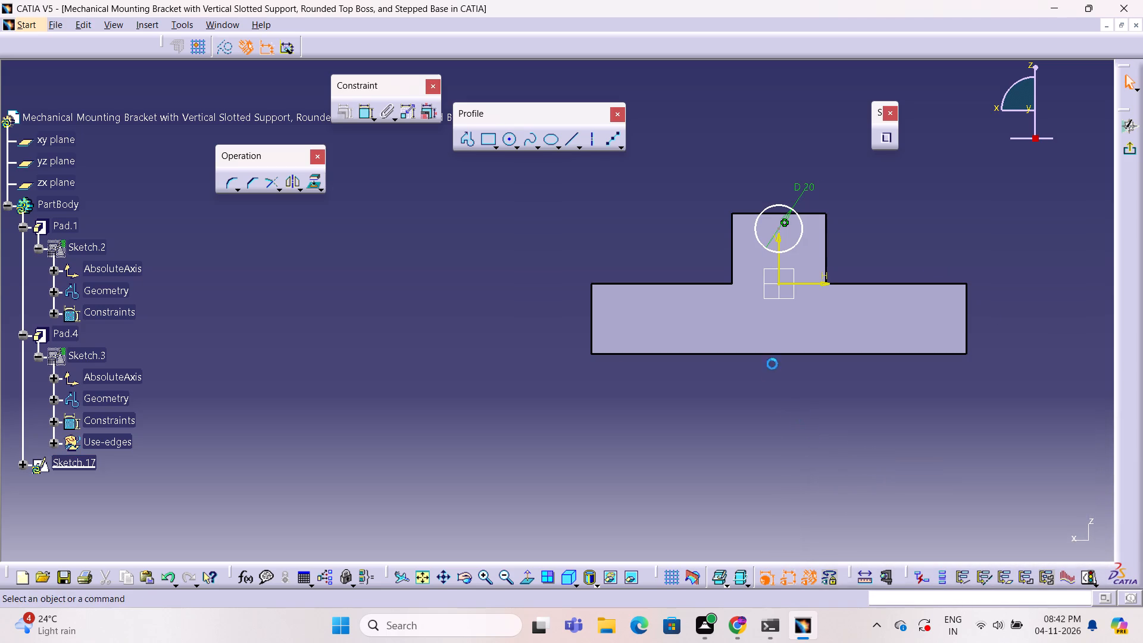
Dimension the circle's centre from the upper block's top edge and set the distance to 20 mm.
{"action": "left_click", "coordinate": [779, 227]}
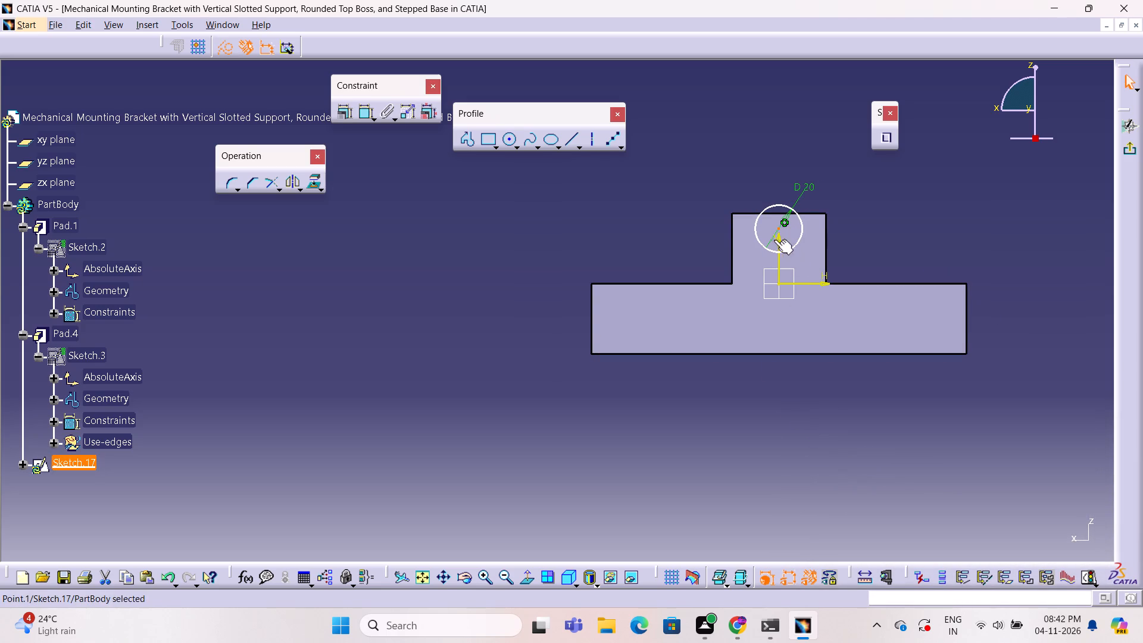
{"action": "left_click", "coordinate": [365, 114]}
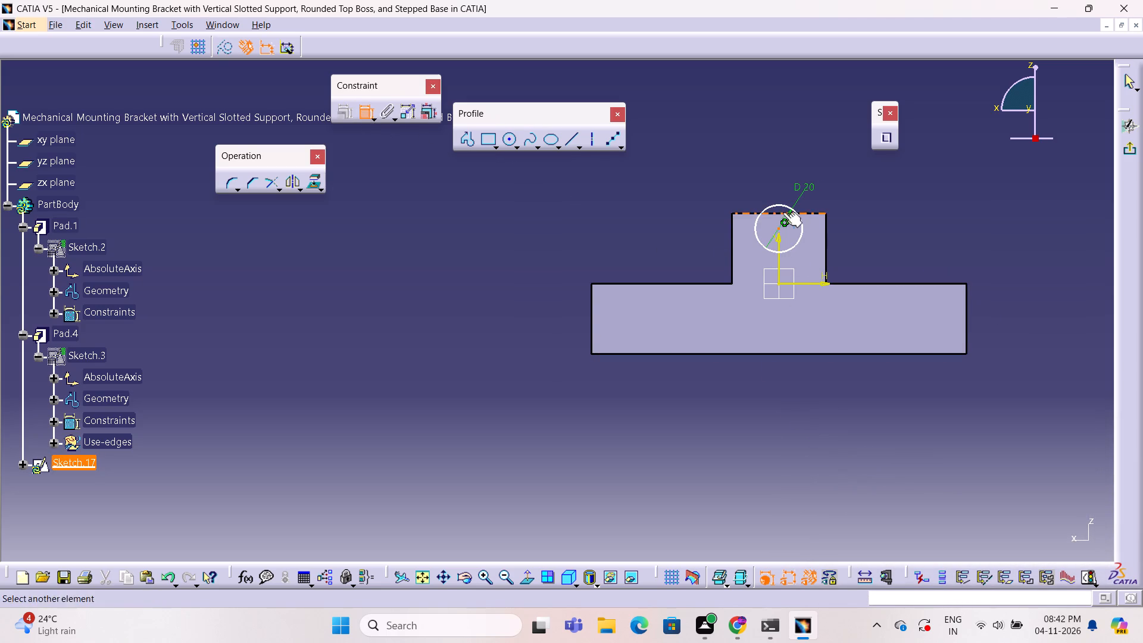
{"action": "left_click", "coordinate": [780, 210]}
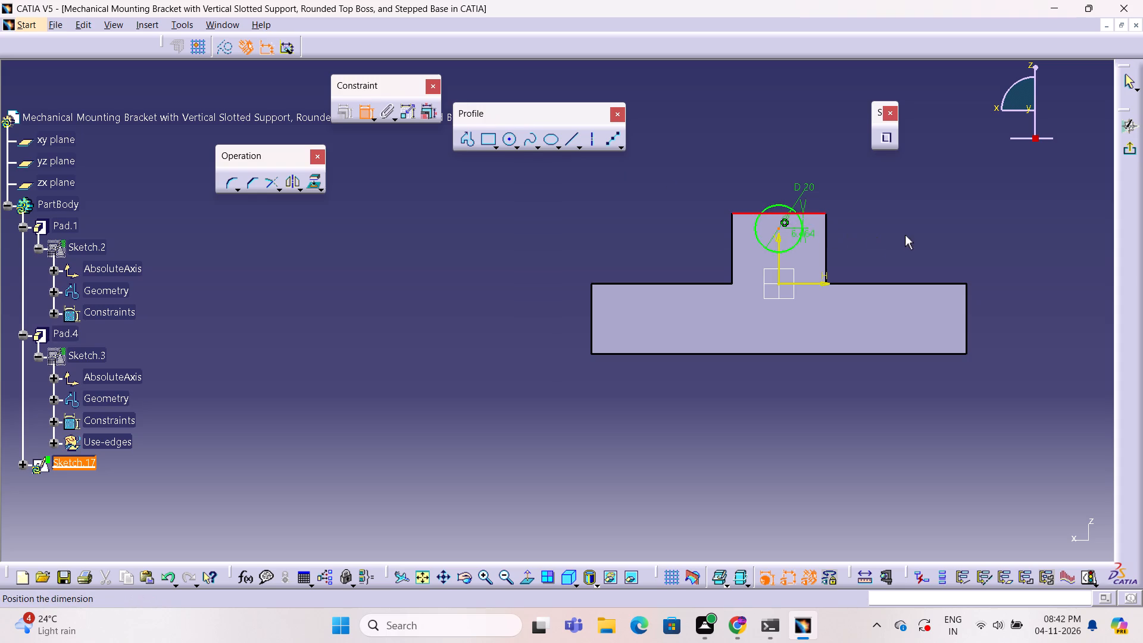
{"action": "left_click", "coordinate": [831, 173]}
{"action": "left_click", "coordinate": [808, 168]}
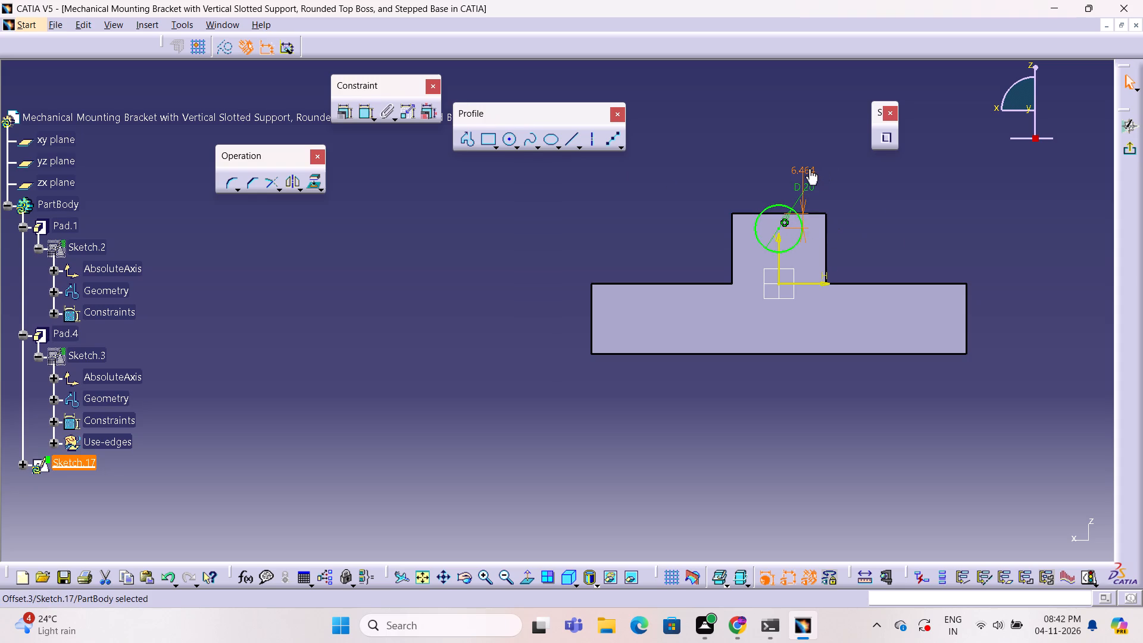
{"action": "double_click", "coordinate": [808, 168]}
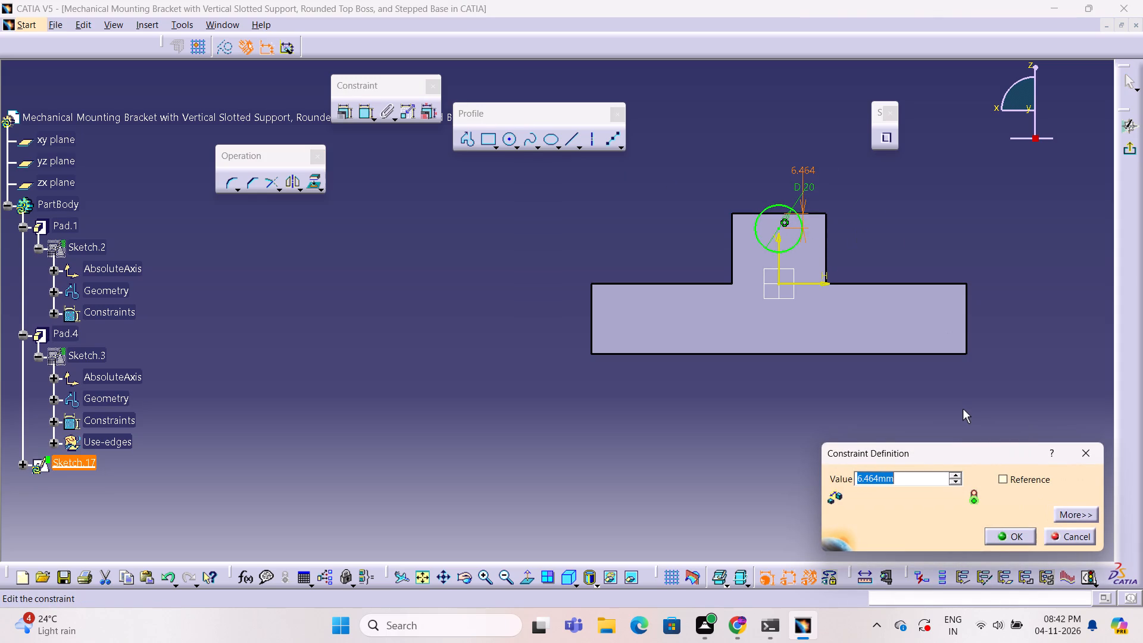
{"action": "key", "text": "2"}
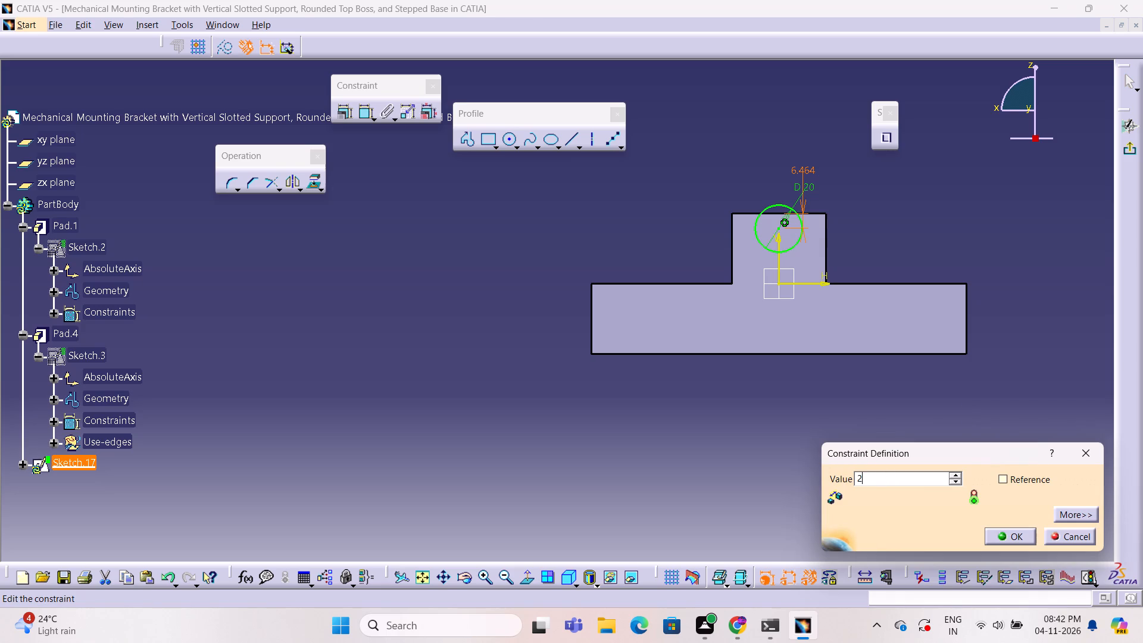
{"action": "key", "text": "0"}
{"action": "left_click", "coordinate": [1022, 531]}
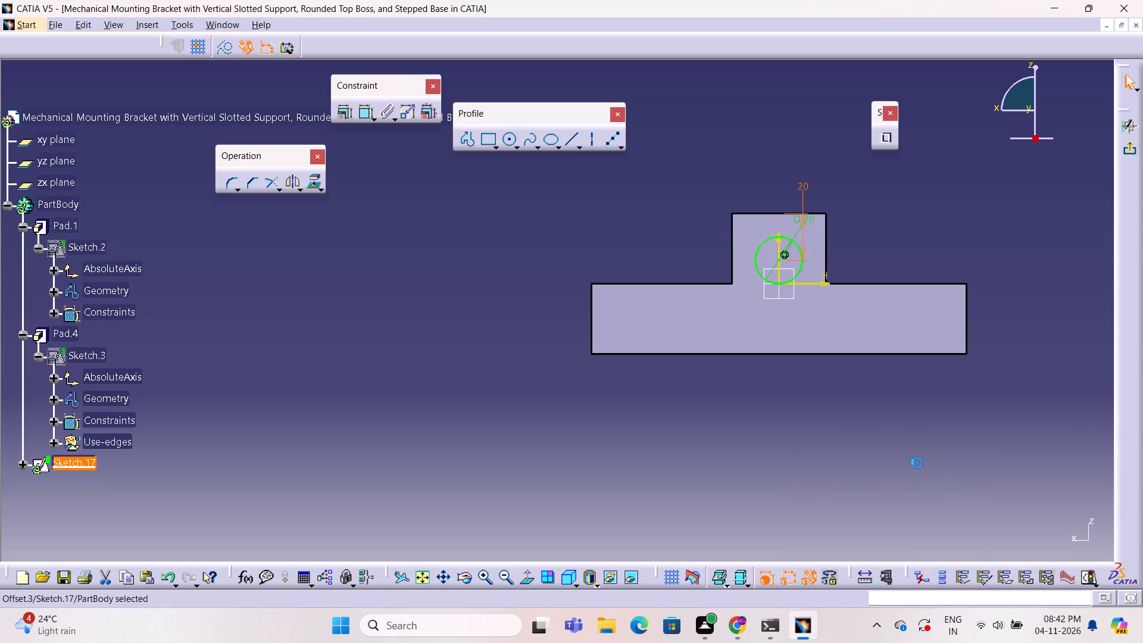
{"action": "left_click", "coordinate": [917, 463]}
Exit the sketch and cut its circle through the upper block with an Up to last pocket.
{"action": "middle_click_drag", "start_coordinate": [952, 395], "coordinate": [803, 376]}
{"action": "right_click_drag", "start_coordinate": [952, 395], "coordinate": [803, 376]}
{"action": "right_click", "coordinate": [803, 376]}
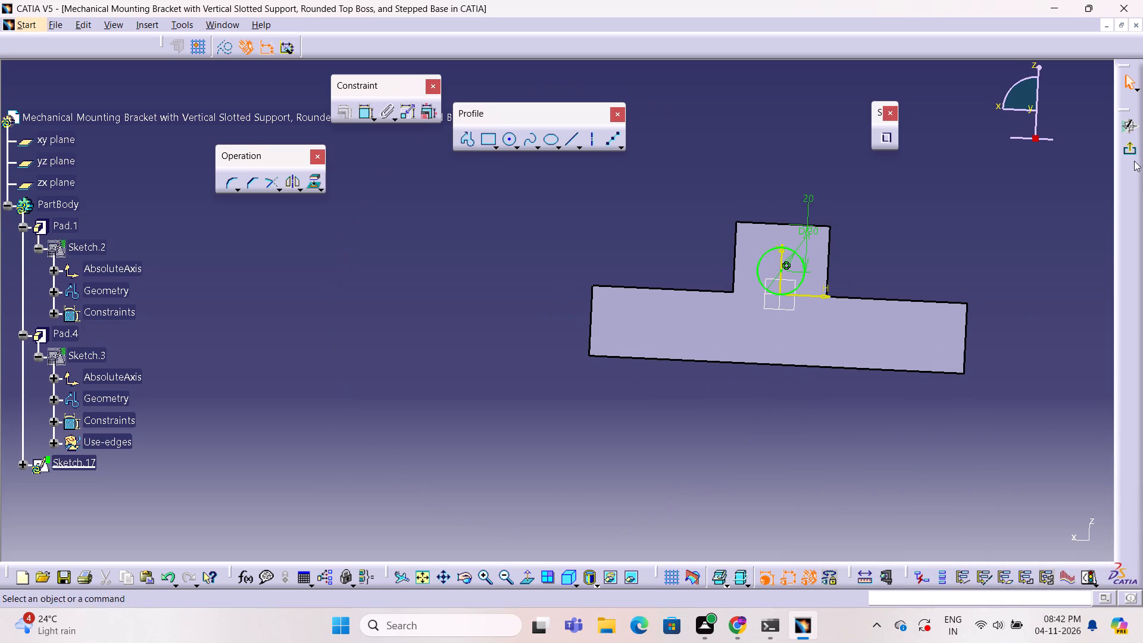
{"action": "left_click", "coordinate": [1130, 155]}
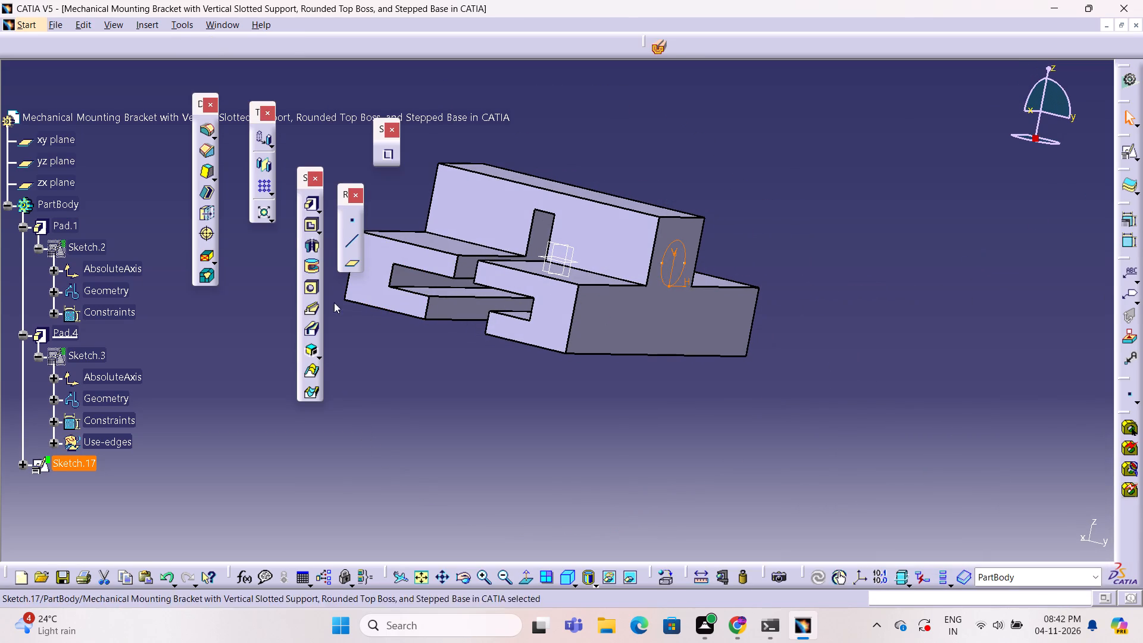
{"action": "left_click", "coordinate": [308, 226]}
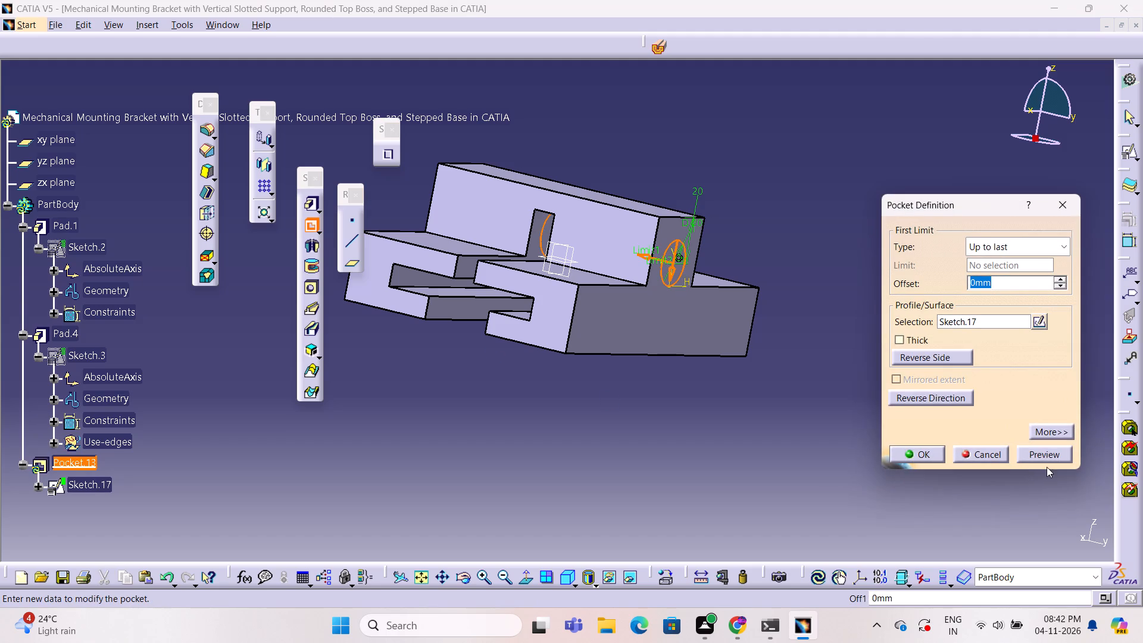
{"action": "left_click", "coordinate": [1047, 452]}
{"action": "left_click", "coordinate": [935, 451]}
{"action": "left_click", "coordinate": [692, 427]}
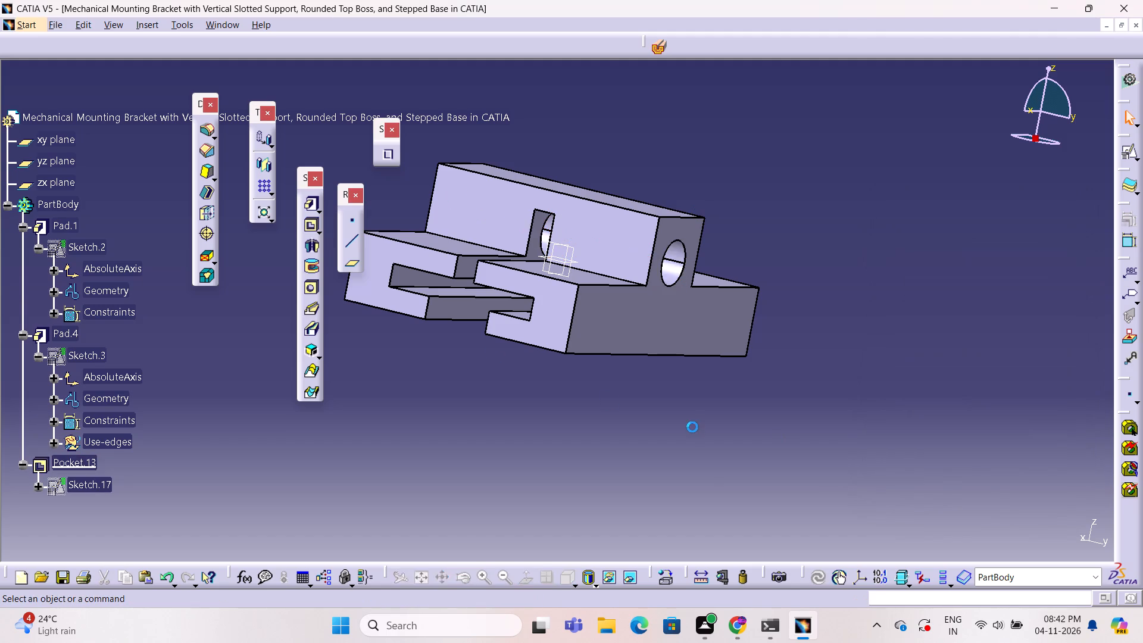
Check the upper block's Pad.4 definition and its profile Sketch.3, leaving both without making changes.
{"action": "middle_click_drag", "start_coordinate": [692, 426], "coordinate": [741, 436]}
{"action": "right_click_drag", "start_coordinate": [692, 427], "coordinate": [741, 436]}
{"action": "right_click", "coordinate": [741, 436]}
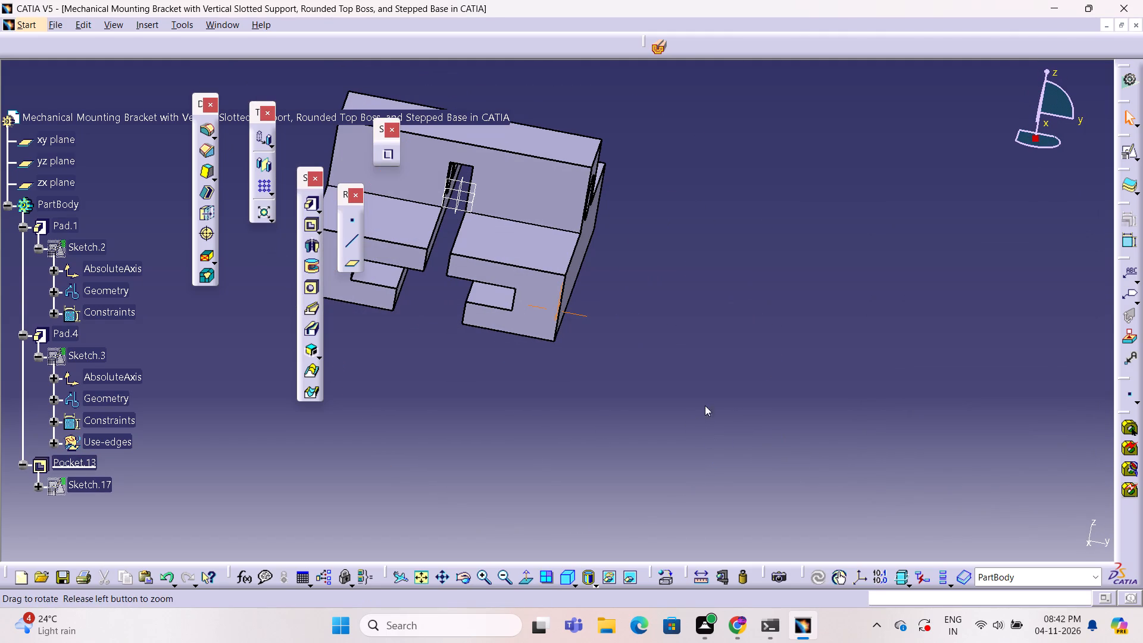
{"action": "middle_click_drag", "start_coordinate": [717, 366], "coordinate": [756, 327]}
{"action": "right_click_drag", "start_coordinate": [723, 354], "coordinate": [756, 327]}
{"action": "right_click", "coordinate": [756, 327]}
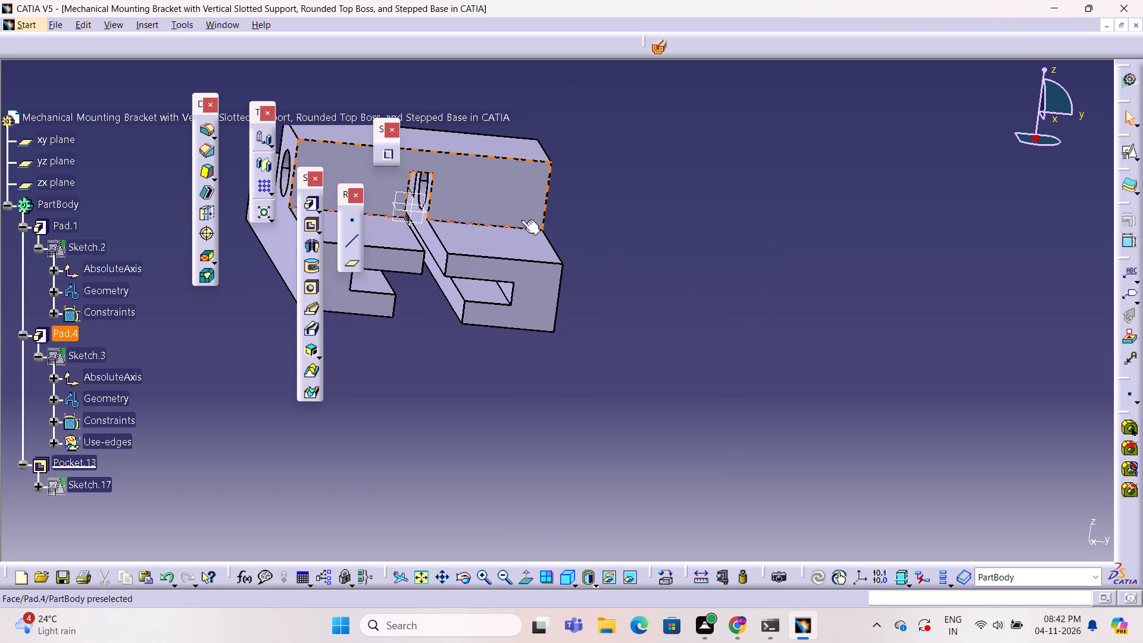
{"action": "double_click", "coordinate": [514, 202]}
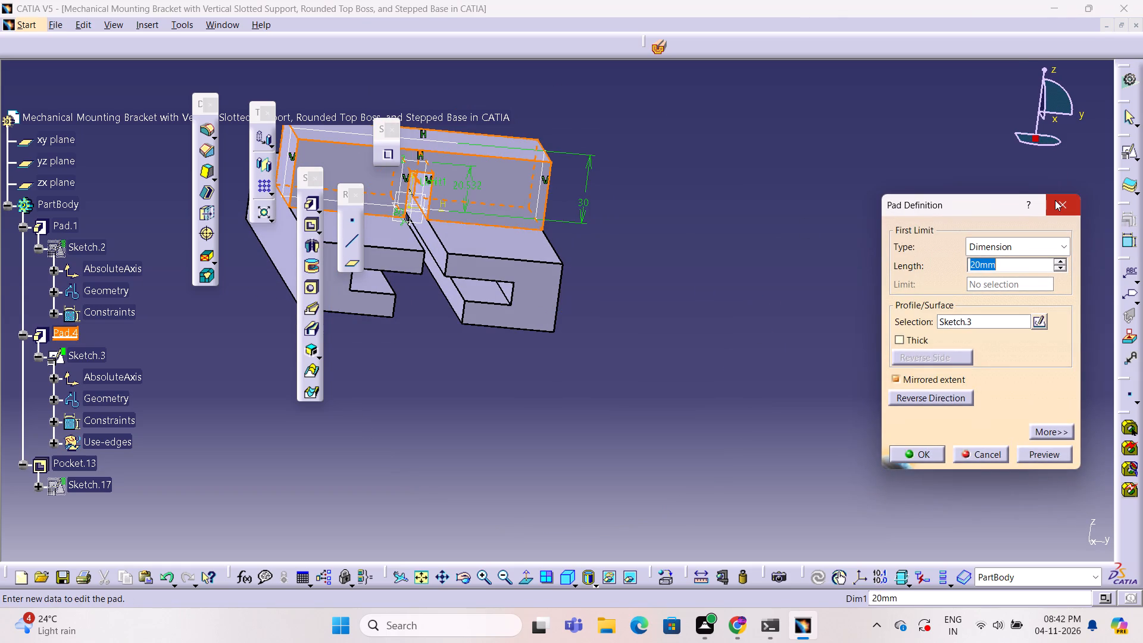
{"action": "left_click", "coordinate": [1055, 200]}
{"action": "double_click", "coordinate": [93, 355]}
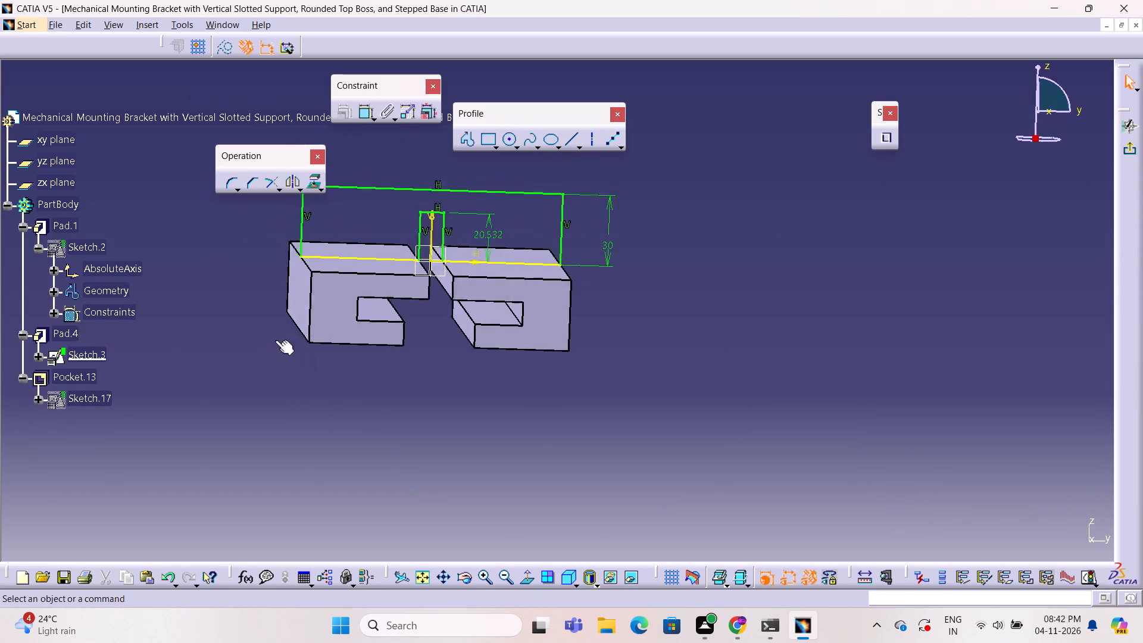
{"action": "left_click", "coordinate": [1130, 152]}
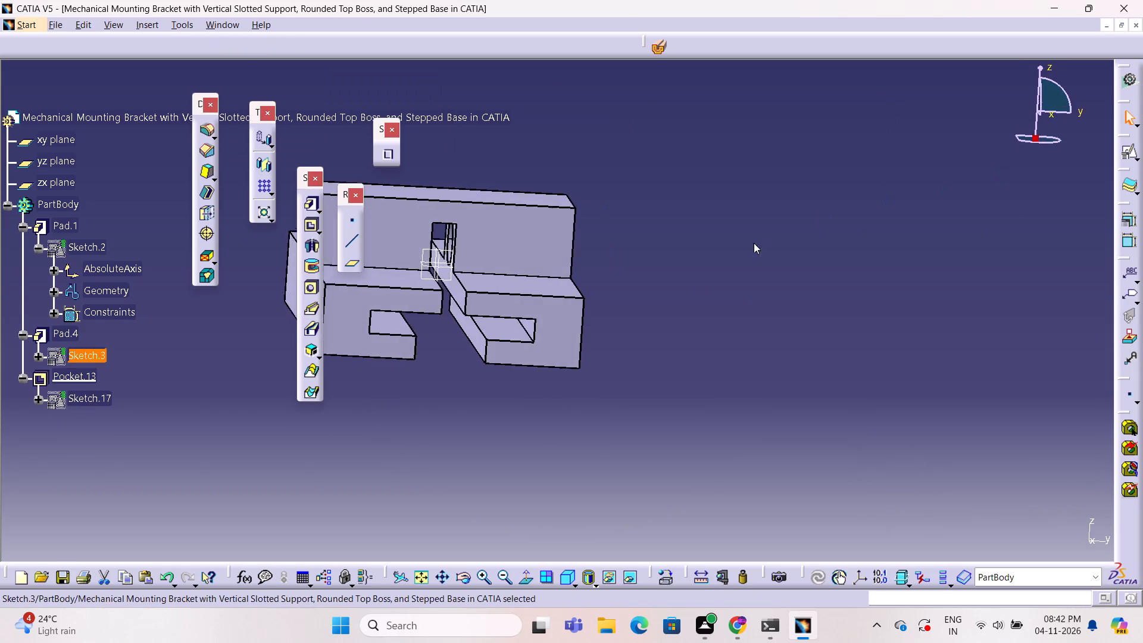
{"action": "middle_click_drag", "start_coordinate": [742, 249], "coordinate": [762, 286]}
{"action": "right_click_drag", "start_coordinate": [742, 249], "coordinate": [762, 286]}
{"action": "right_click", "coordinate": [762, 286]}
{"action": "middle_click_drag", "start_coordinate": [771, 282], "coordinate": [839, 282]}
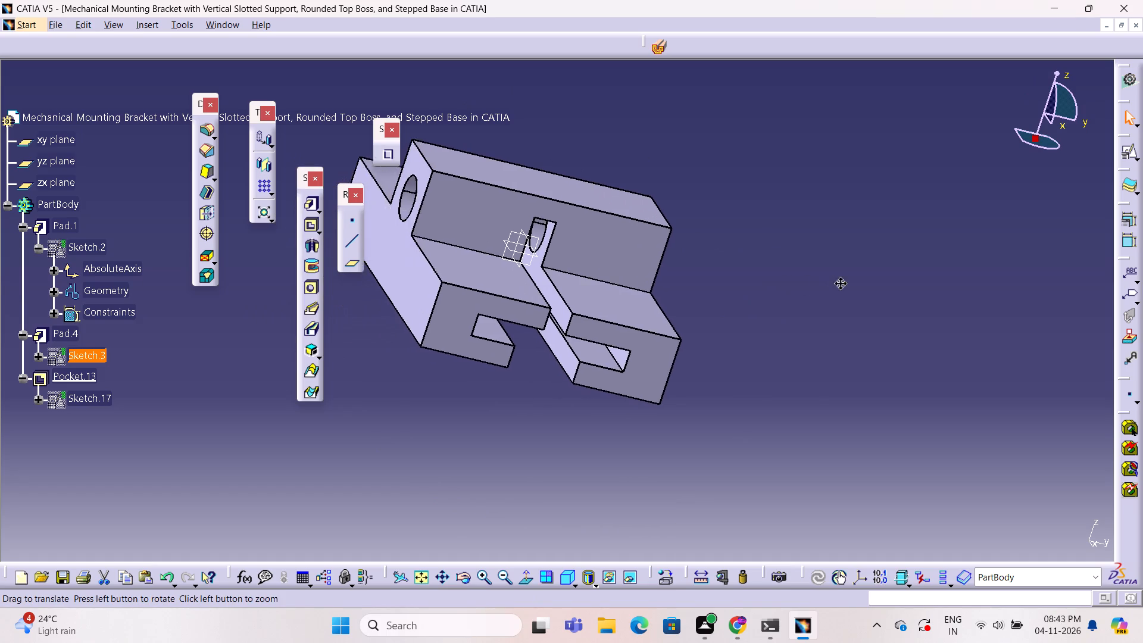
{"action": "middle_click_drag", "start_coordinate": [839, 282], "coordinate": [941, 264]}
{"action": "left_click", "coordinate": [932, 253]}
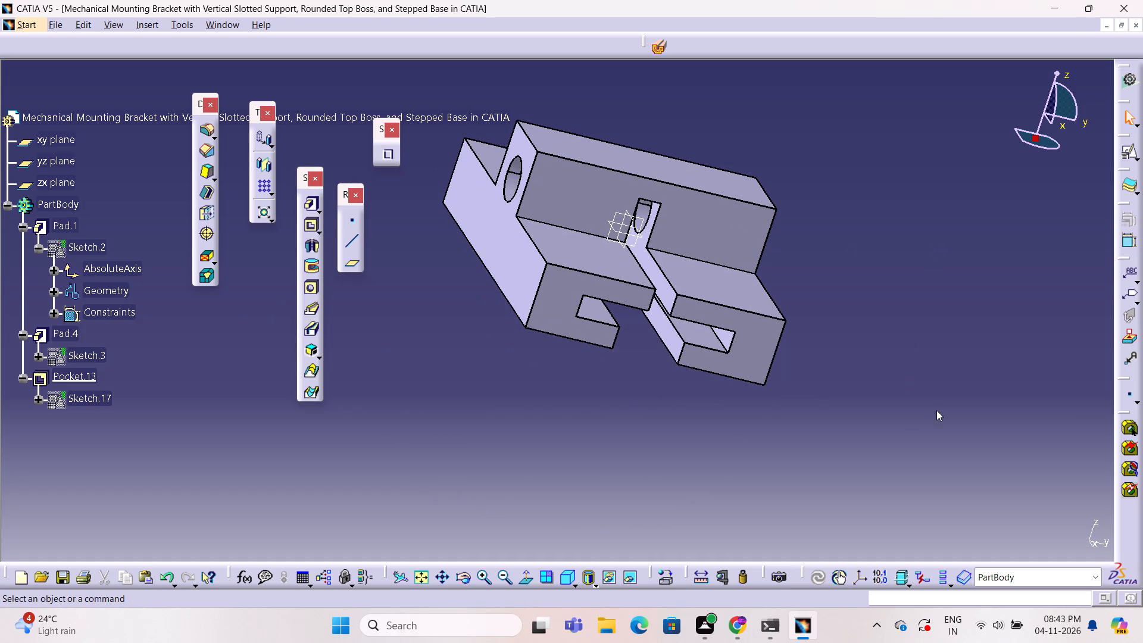
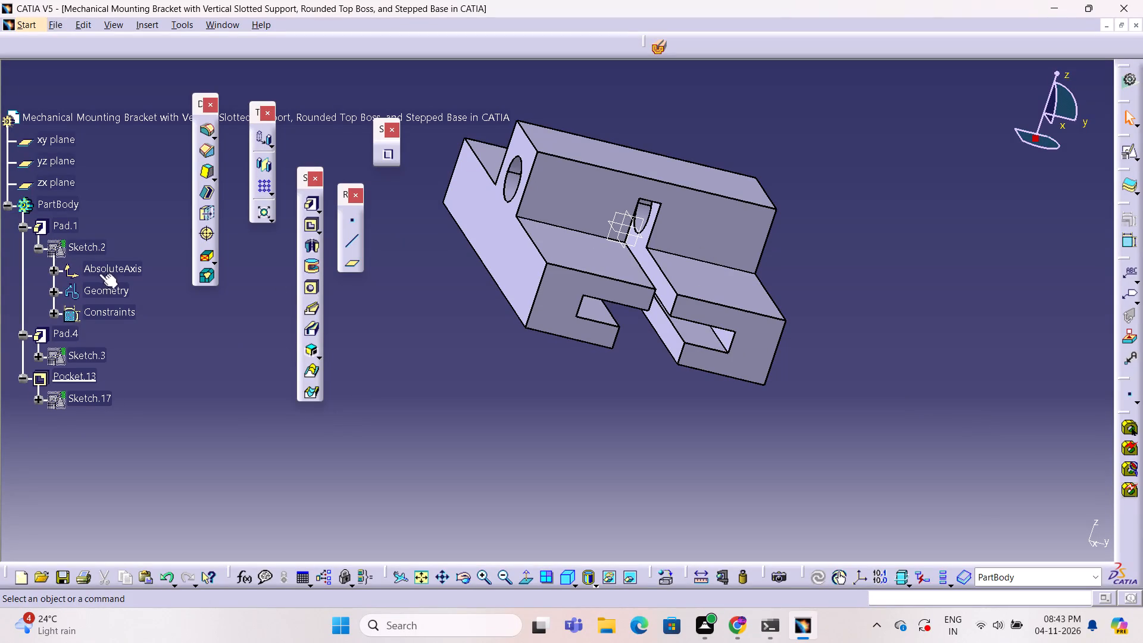
Open Sketch.3 for editing and delete the long top horizontal line of the outer profile.
{"action": "double_click", "coordinate": [82, 354]}
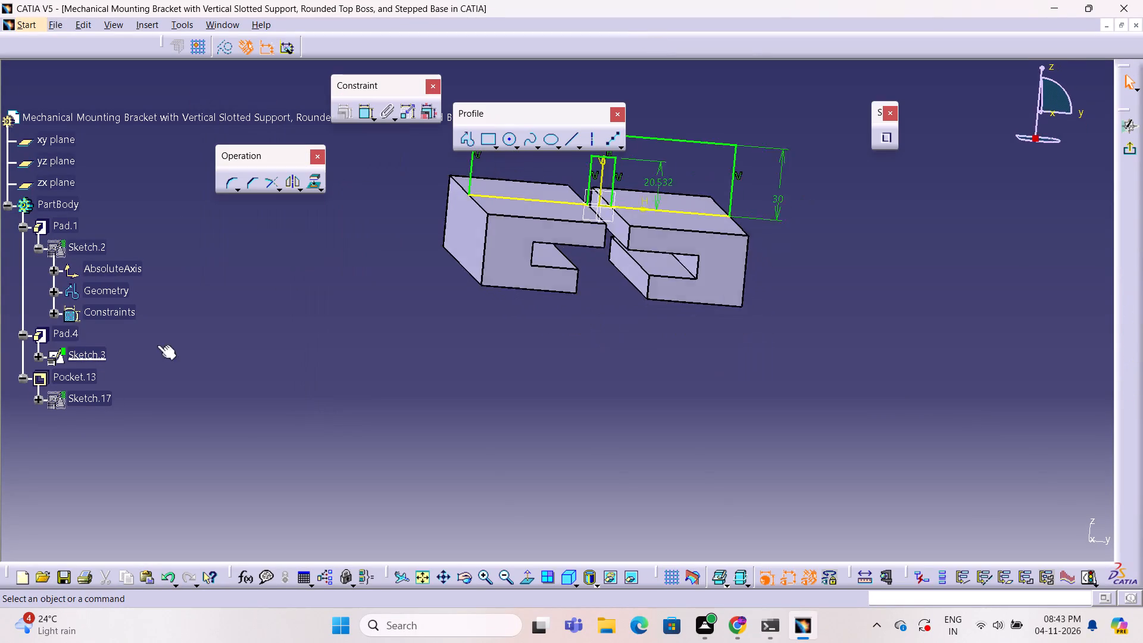
{"action": "middle_click_drag", "start_coordinate": [832, 210], "coordinate": [800, 369]}
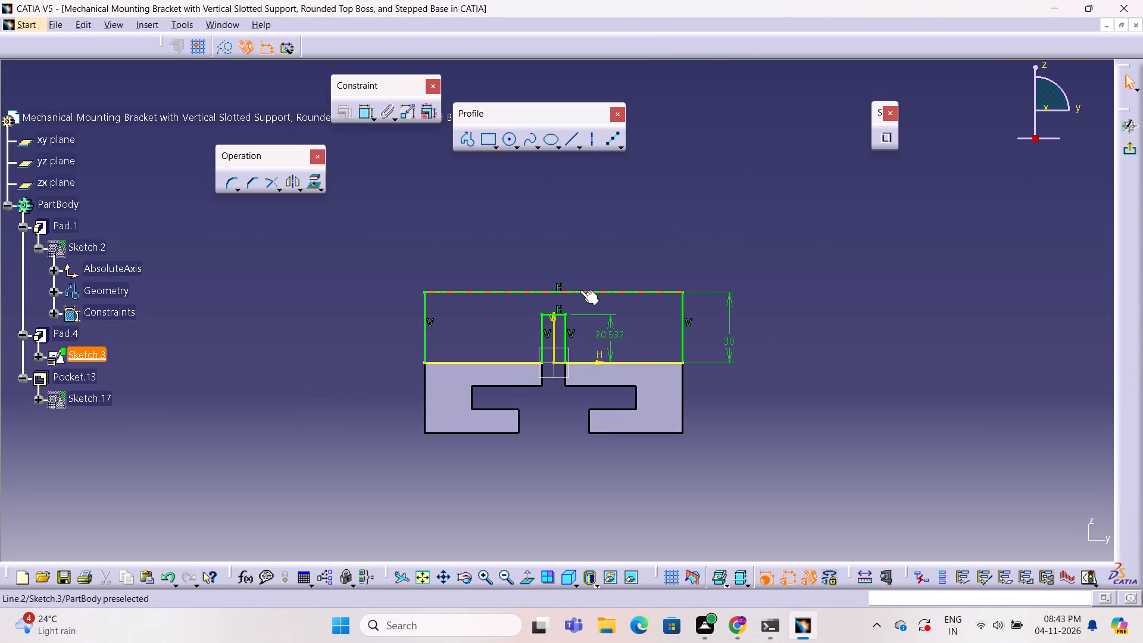
{"action": "left_click", "coordinate": [579, 291]}
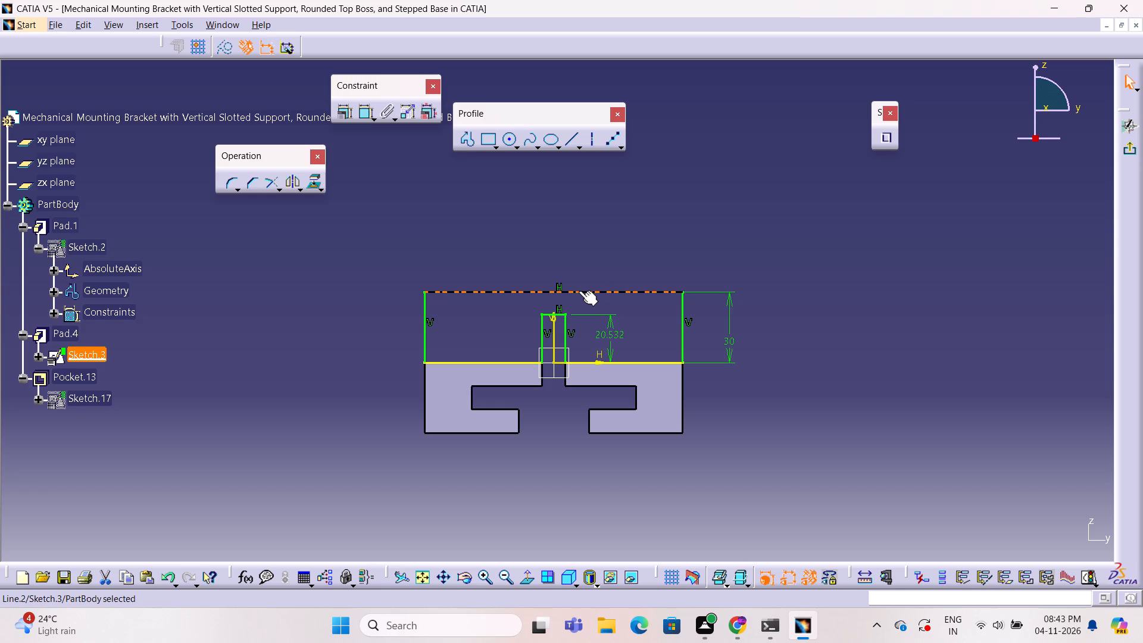
{"action": "key", "text": "Delete"}
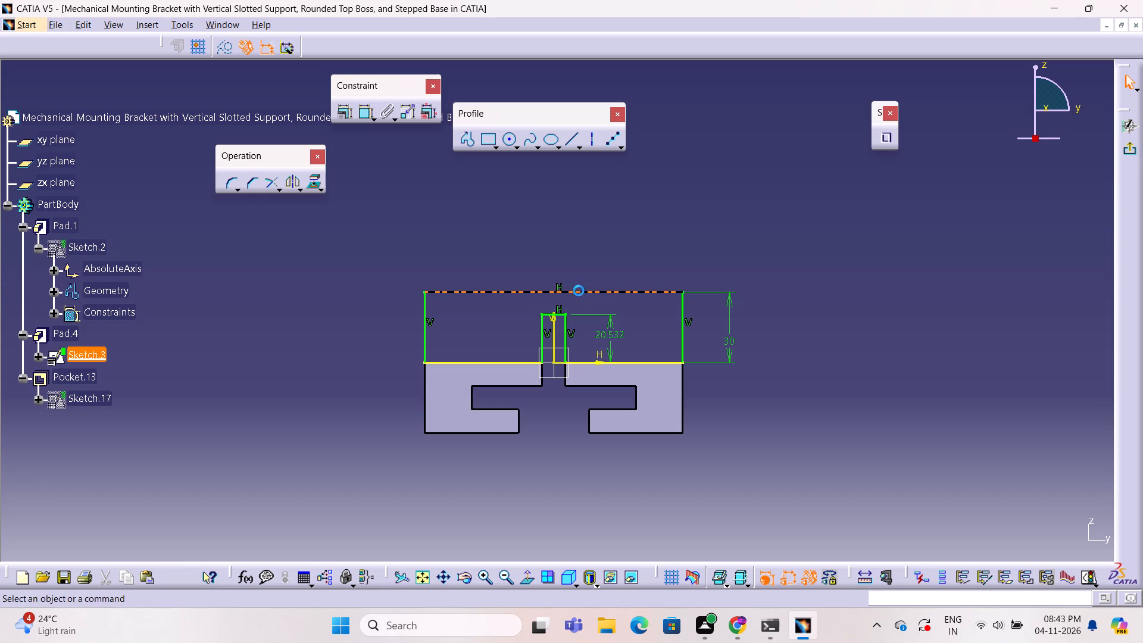
Draw a profile from the left side line's upper end, horizontally to about H -13.7 mm and vertically up to about V 116 mm.
{"action": "left_click", "coordinate": [473, 143]}
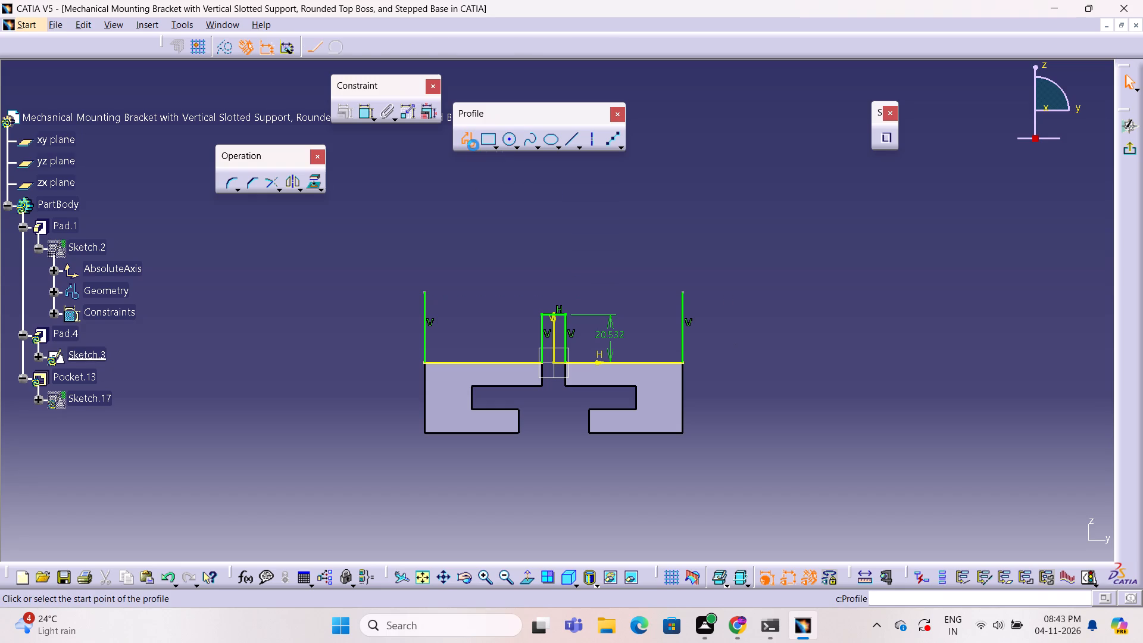
{"action": "left_click", "coordinate": [423, 291]}
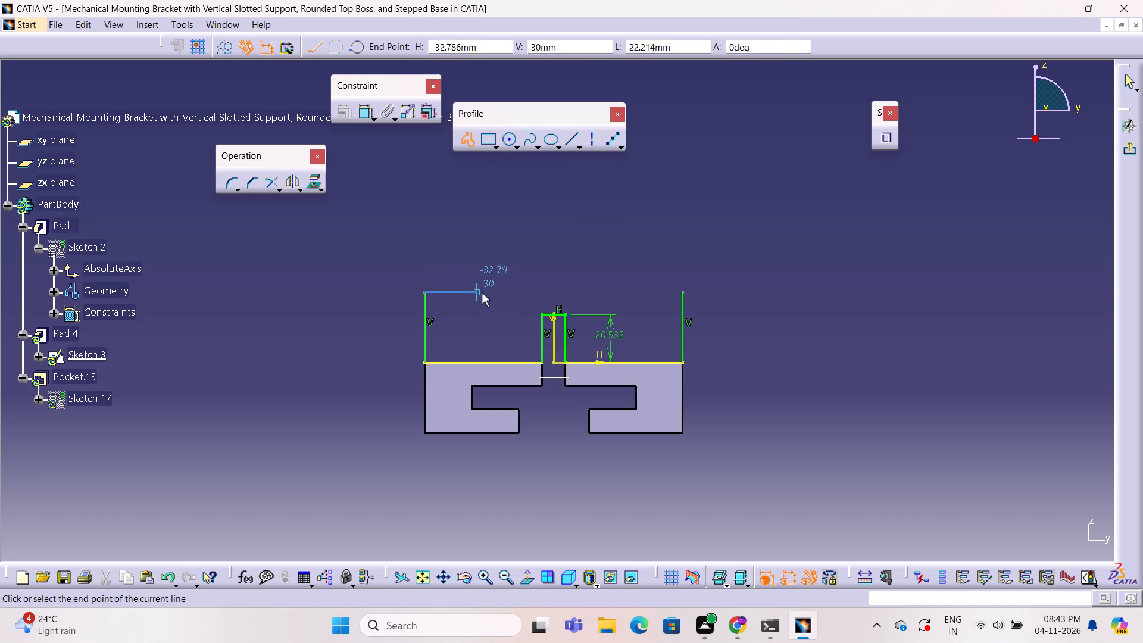
{"action": "left_click", "coordinate": [521, 292]}
{"action": "left_click", "coordinate": [523, 287]}
{"action": "middle_click_drag", "start_coordinate": [531, 233], "coordinate": [523, 267]}
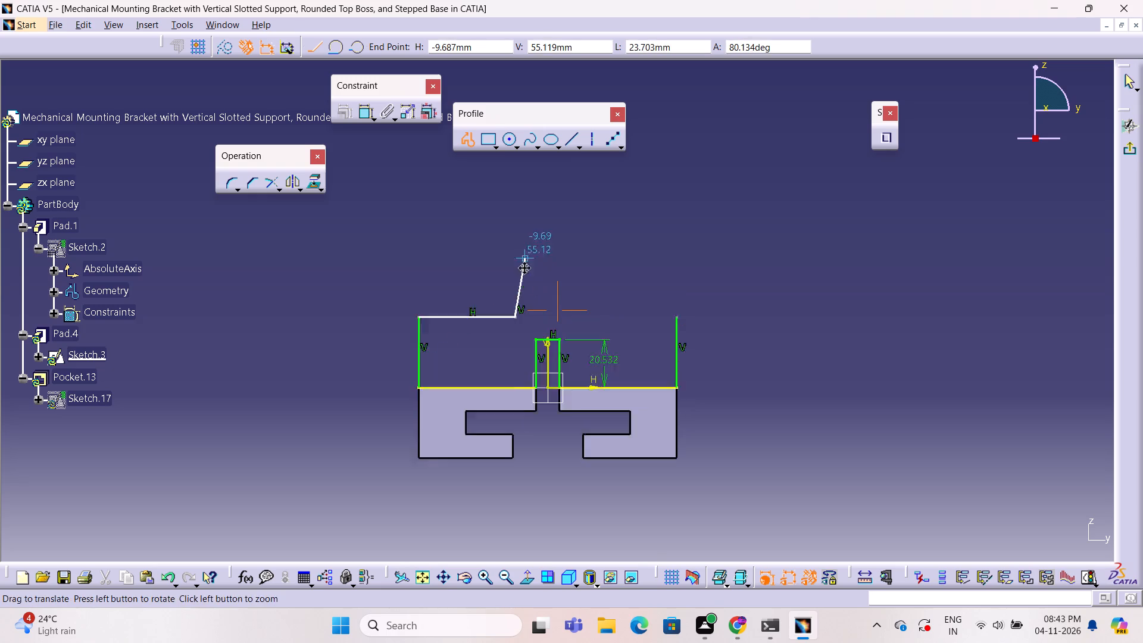
{"action": "middle_click_drag", "start_coordinate": [523, 267], "coordinate": [501, 373]}
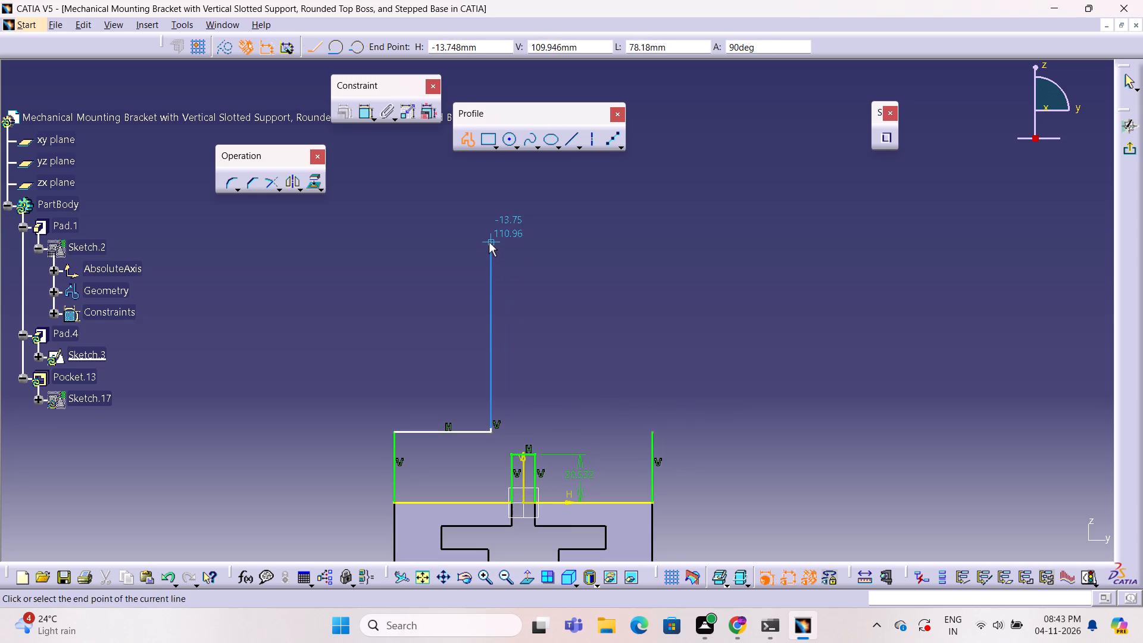
{"action": "left_click", "coordinate": [494, 230]}
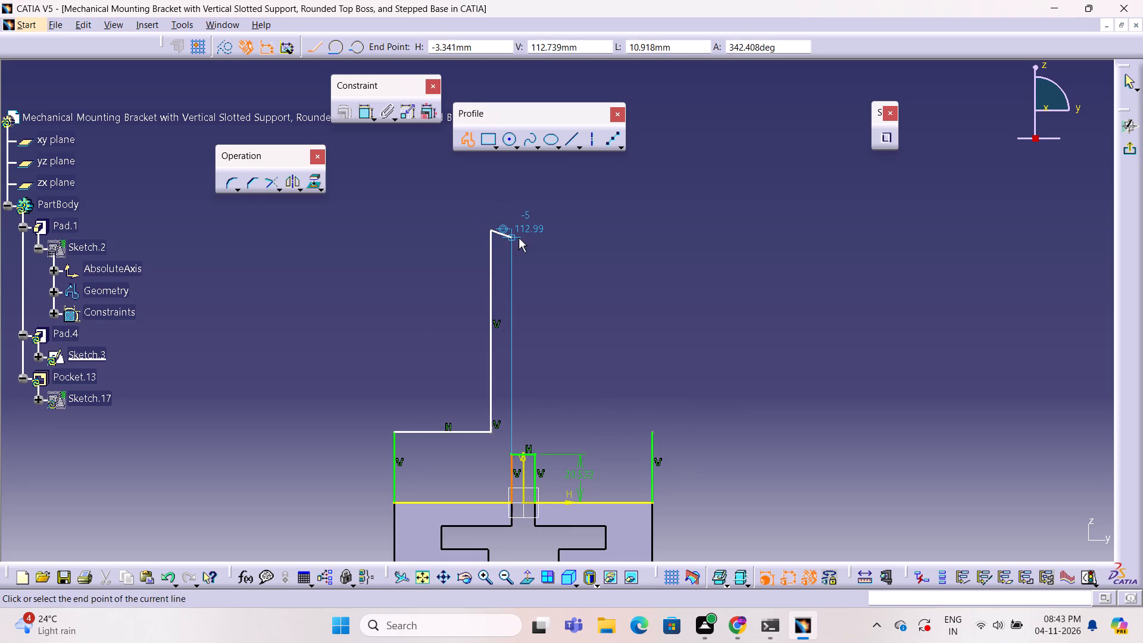
{"action": "key", "text": "Escape"}
{"action": "key", "text": "Escape"}
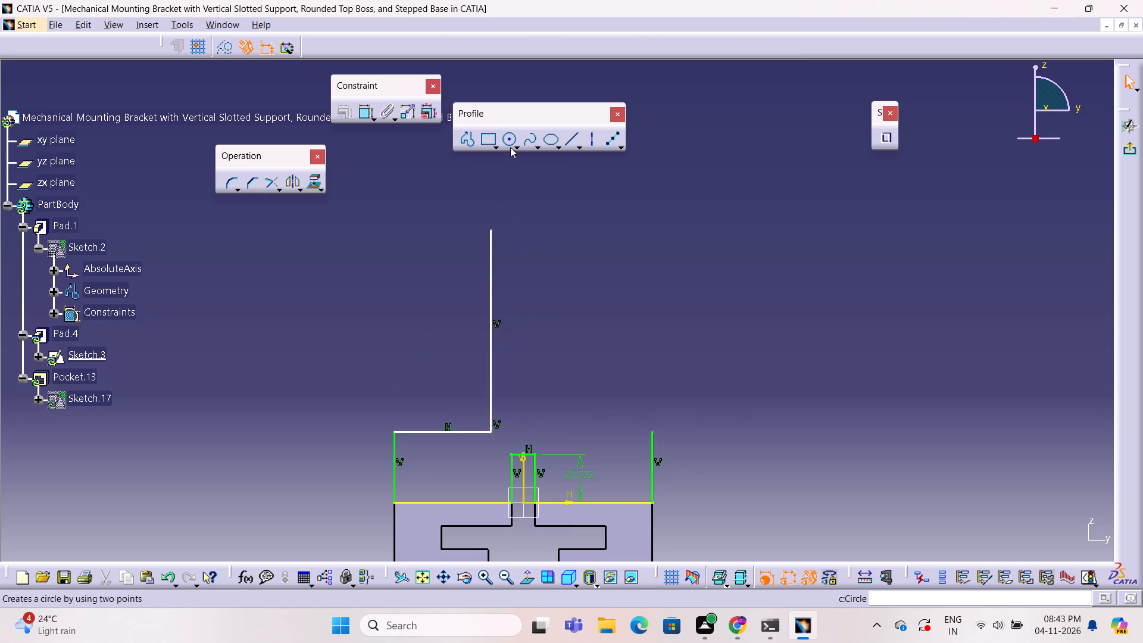
Draw a circle centred on the vertical axis at about V 116 mm, beside the new vertical line's upper end.
{"action": "left_click", "coordinate": [509, 143]}
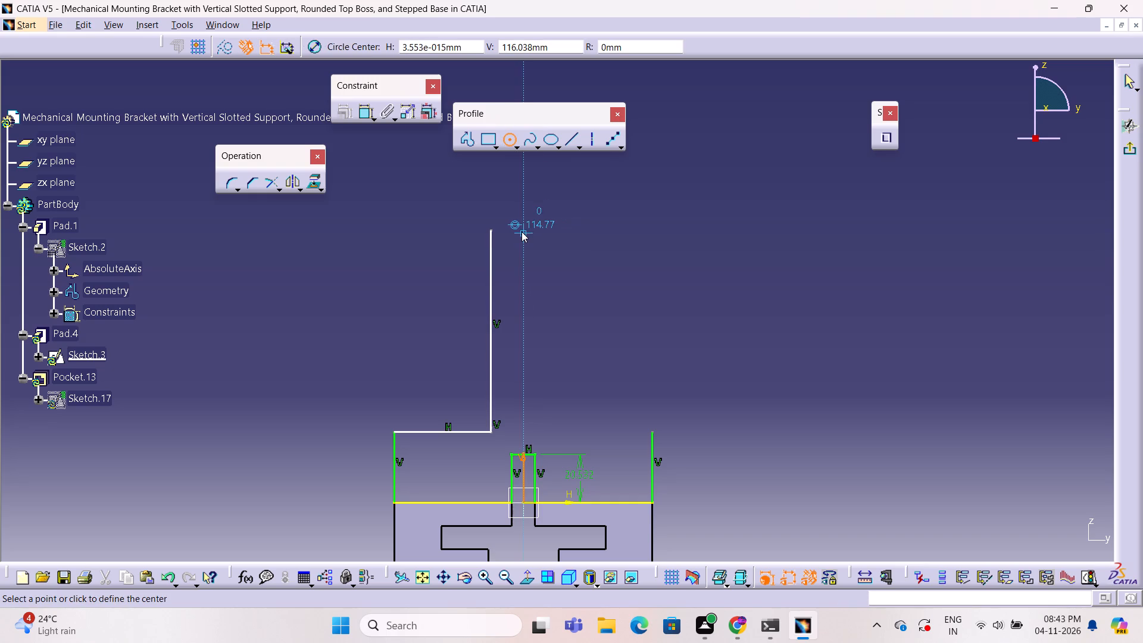
{"action": "left_click", "coordinate": [521, 231]}
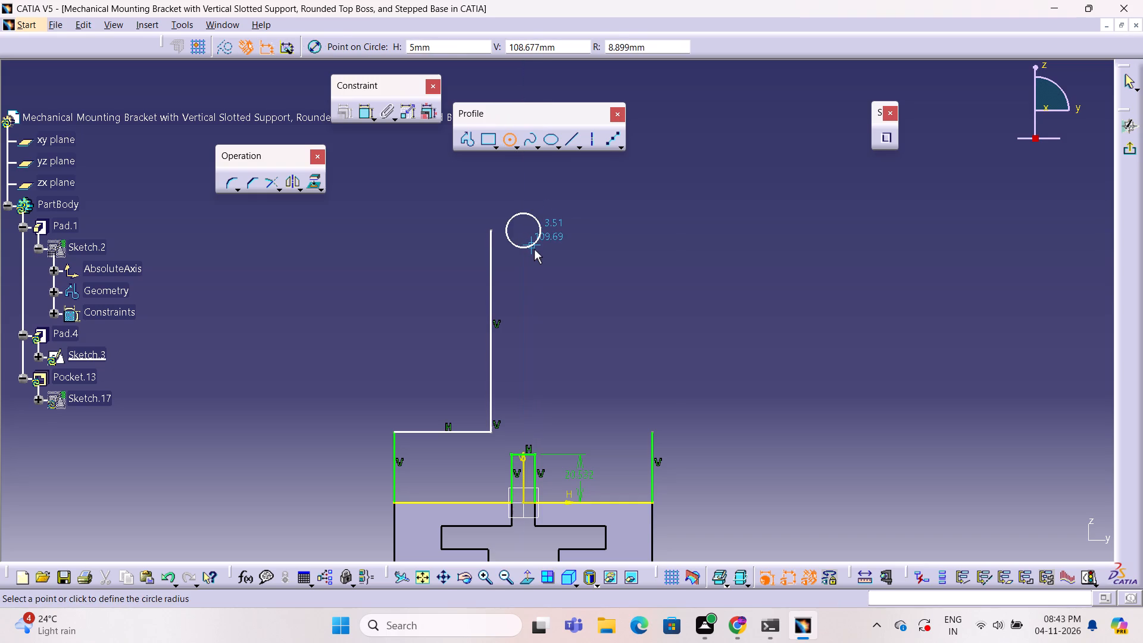
{"action": "left_click", "coordinate": [536, 254]}
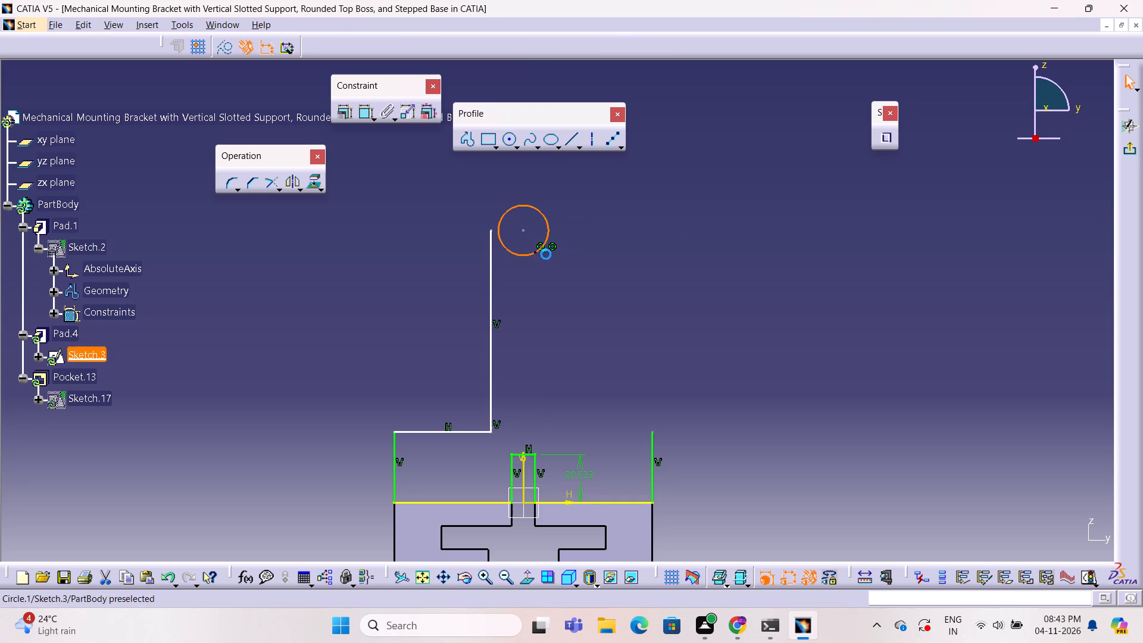
{"action": "left_click", "coordinate": [577, 246]}
{"action": "key", "text": "Escape"}
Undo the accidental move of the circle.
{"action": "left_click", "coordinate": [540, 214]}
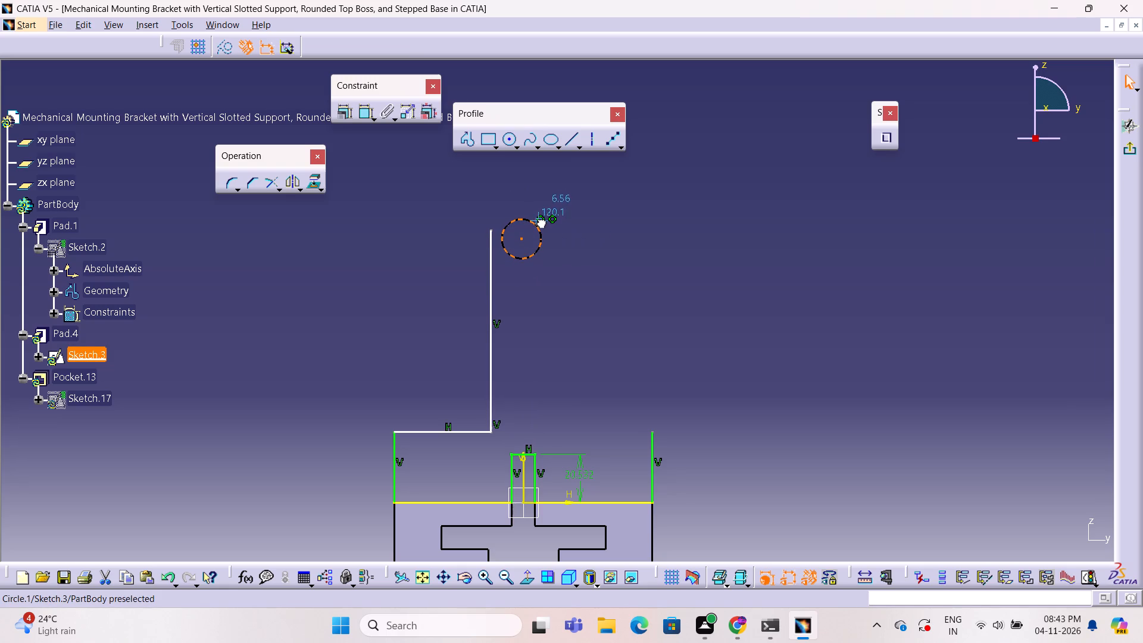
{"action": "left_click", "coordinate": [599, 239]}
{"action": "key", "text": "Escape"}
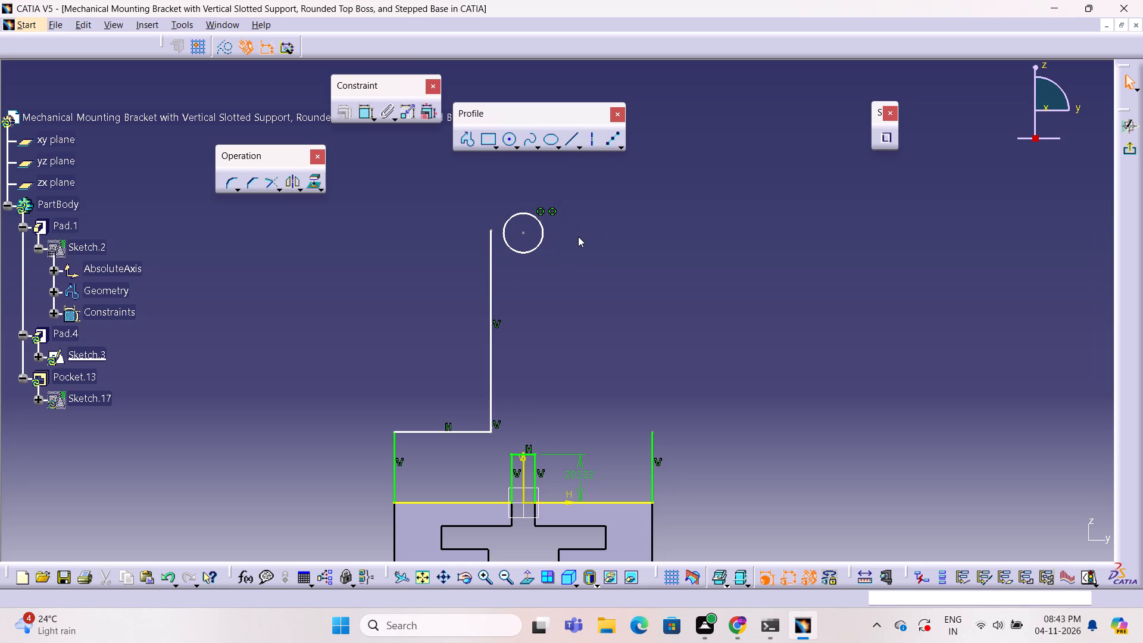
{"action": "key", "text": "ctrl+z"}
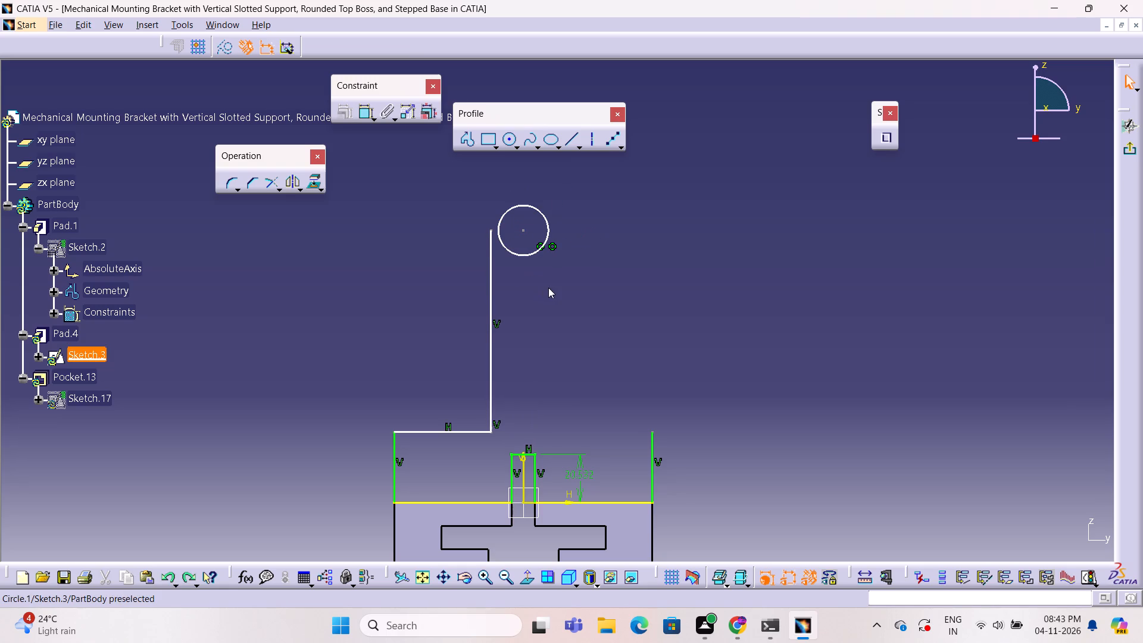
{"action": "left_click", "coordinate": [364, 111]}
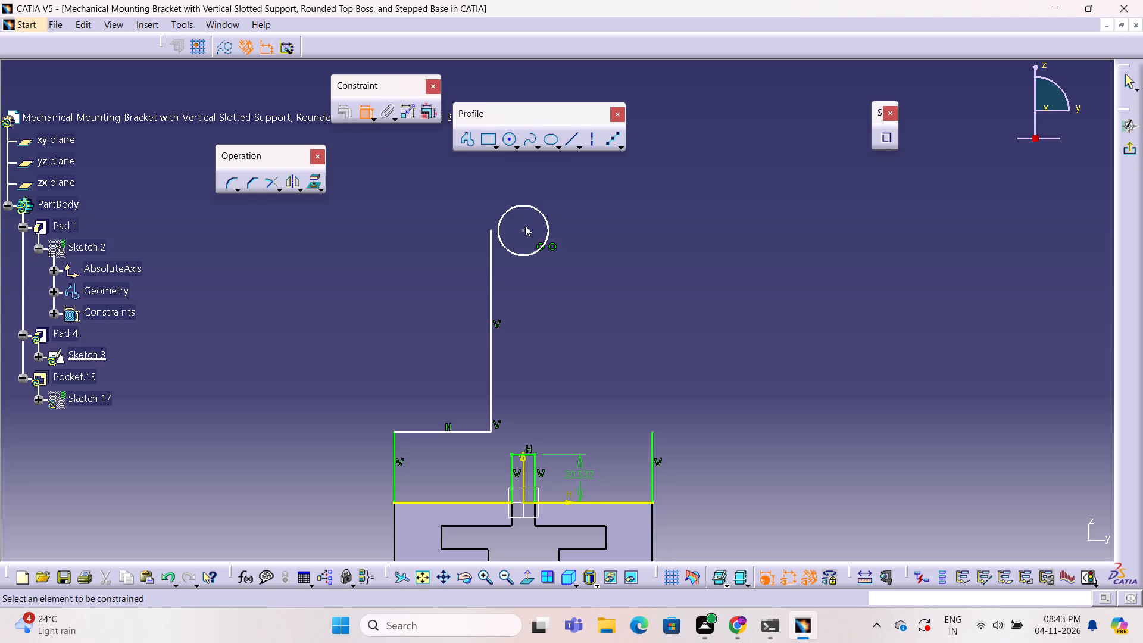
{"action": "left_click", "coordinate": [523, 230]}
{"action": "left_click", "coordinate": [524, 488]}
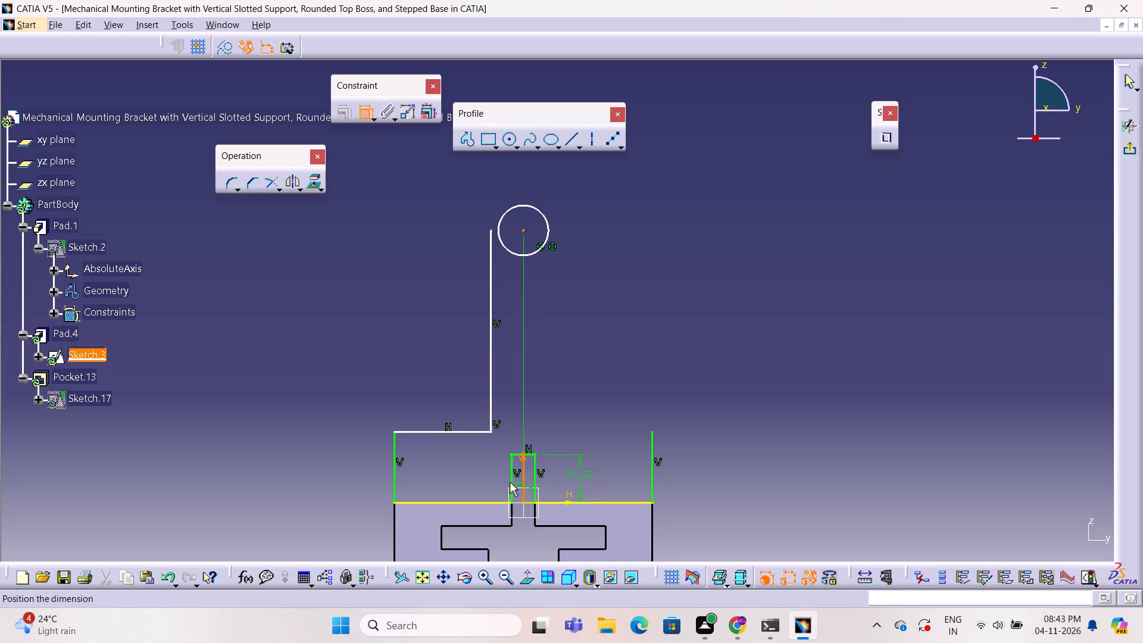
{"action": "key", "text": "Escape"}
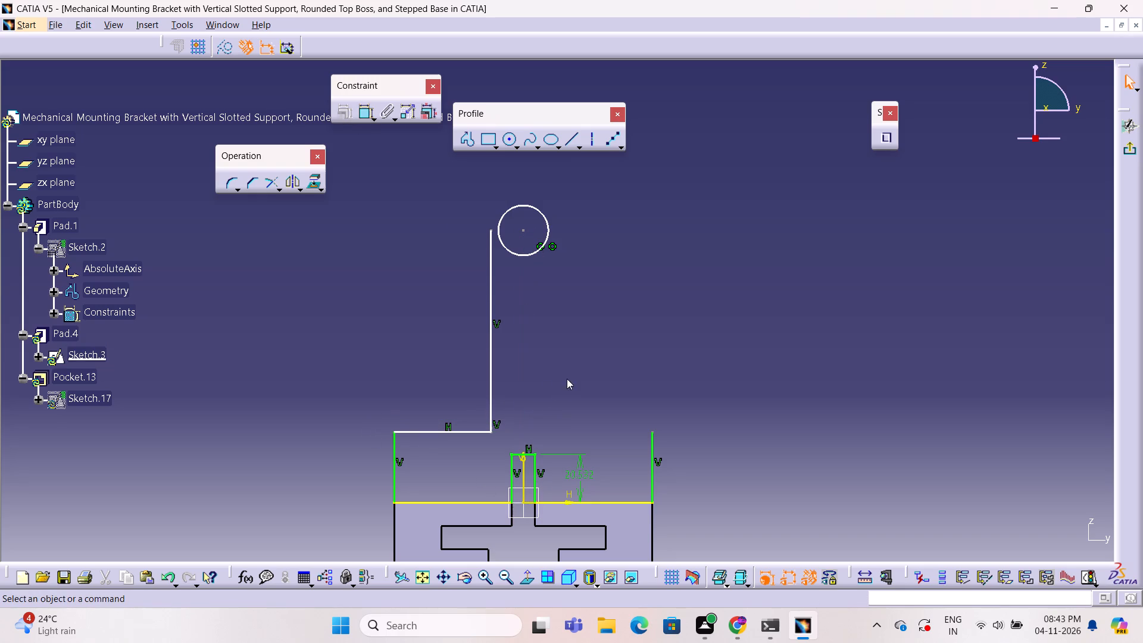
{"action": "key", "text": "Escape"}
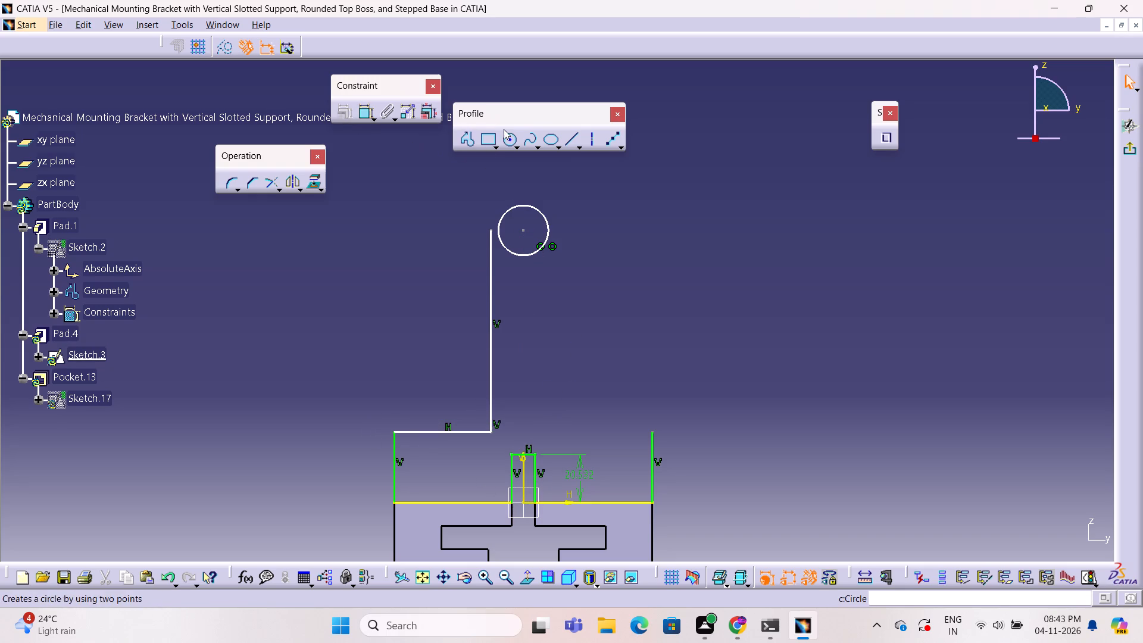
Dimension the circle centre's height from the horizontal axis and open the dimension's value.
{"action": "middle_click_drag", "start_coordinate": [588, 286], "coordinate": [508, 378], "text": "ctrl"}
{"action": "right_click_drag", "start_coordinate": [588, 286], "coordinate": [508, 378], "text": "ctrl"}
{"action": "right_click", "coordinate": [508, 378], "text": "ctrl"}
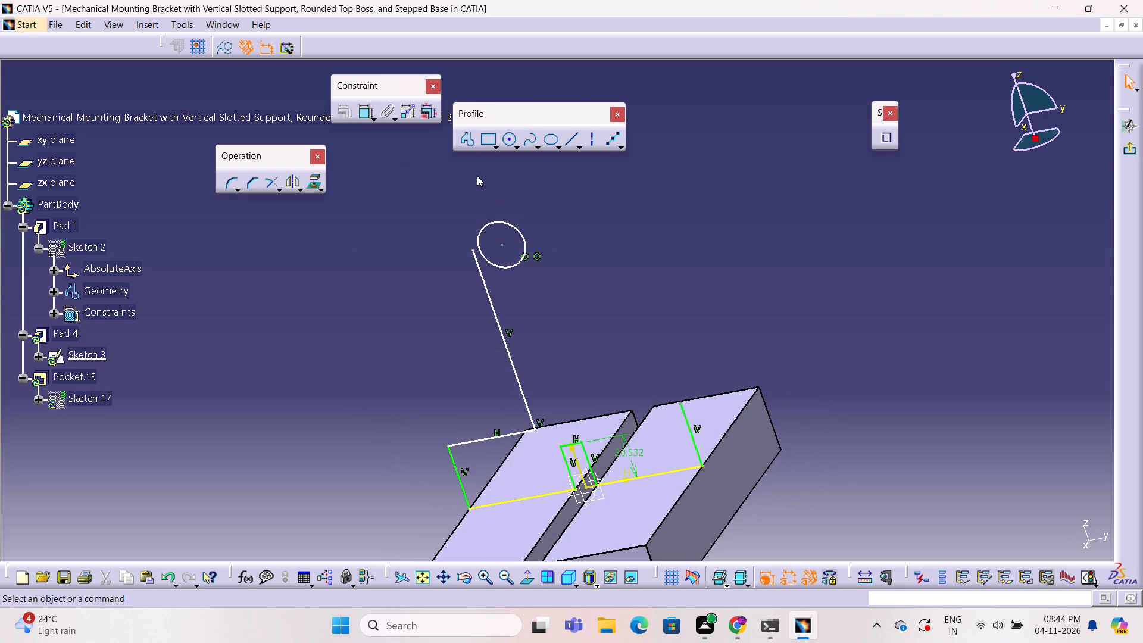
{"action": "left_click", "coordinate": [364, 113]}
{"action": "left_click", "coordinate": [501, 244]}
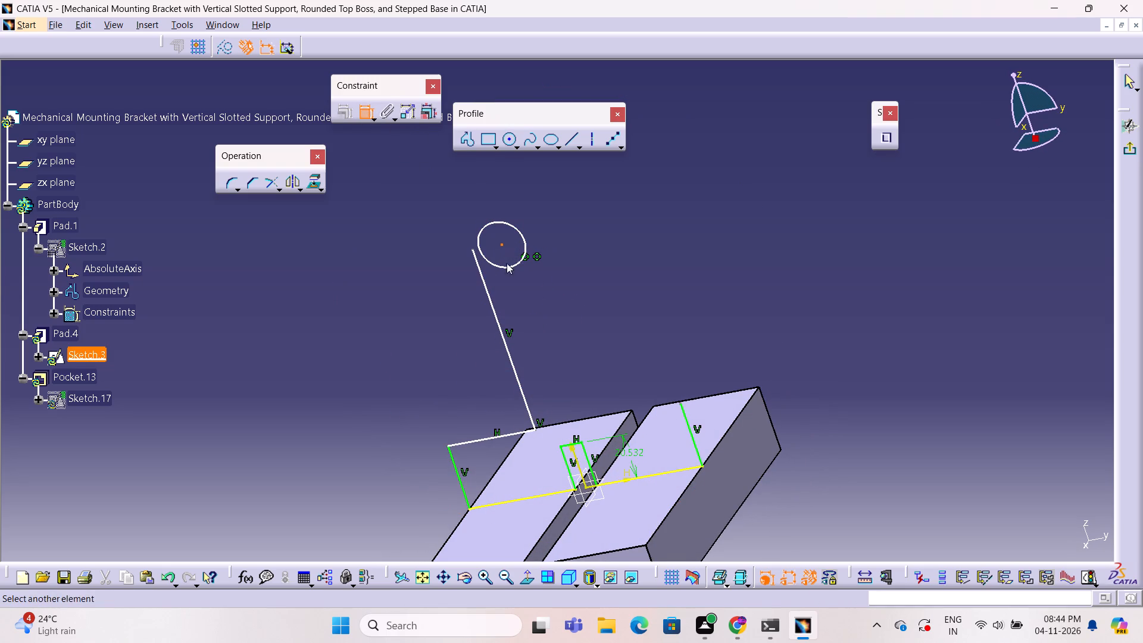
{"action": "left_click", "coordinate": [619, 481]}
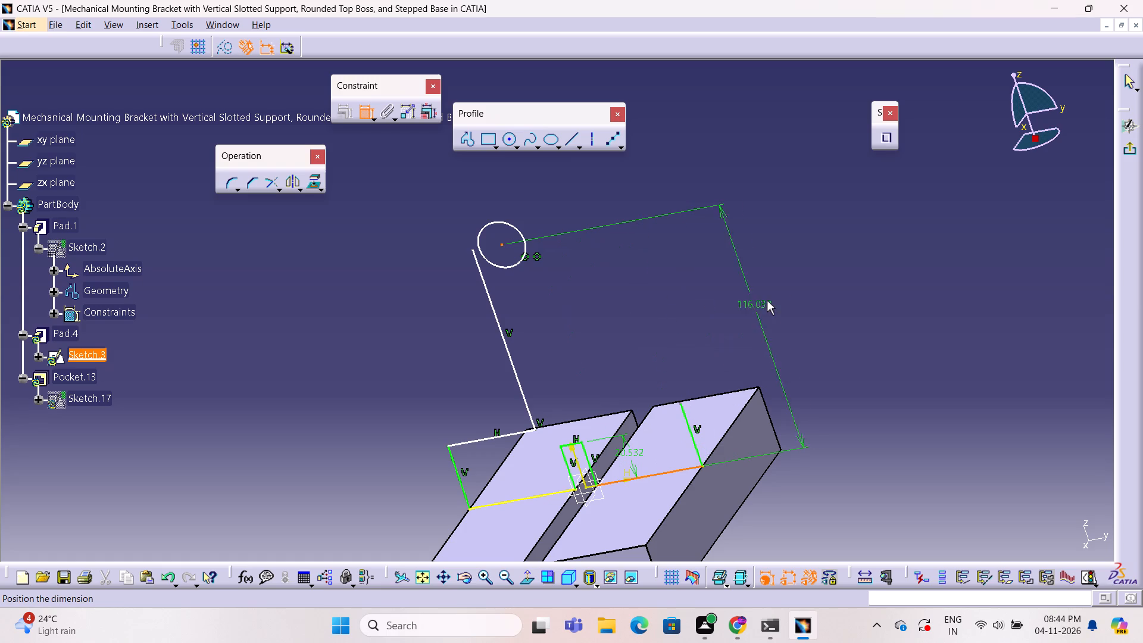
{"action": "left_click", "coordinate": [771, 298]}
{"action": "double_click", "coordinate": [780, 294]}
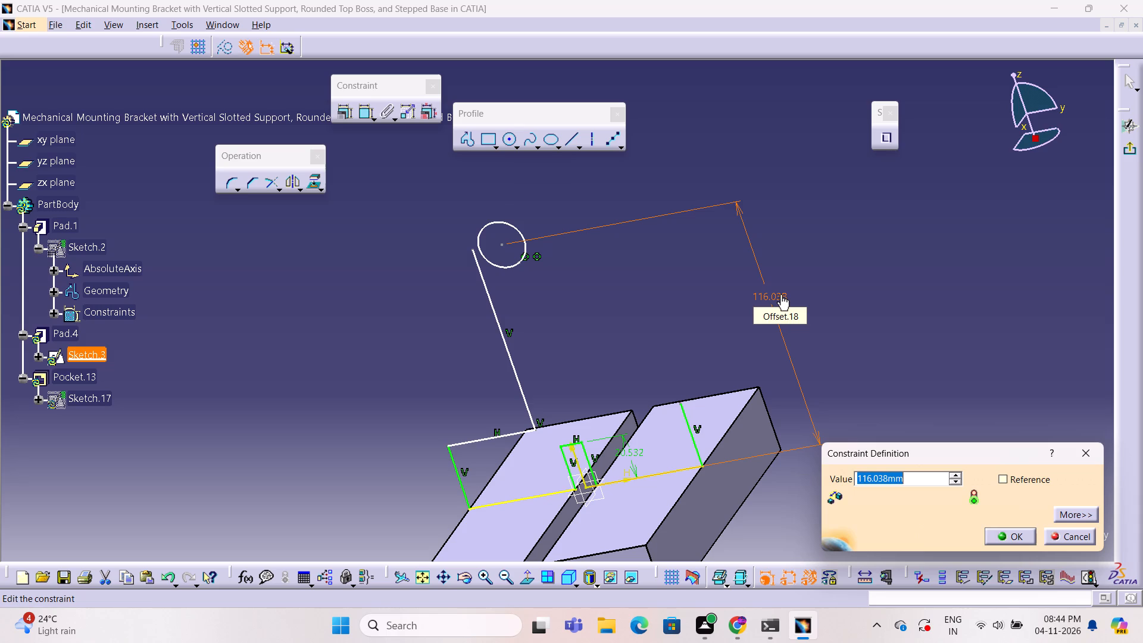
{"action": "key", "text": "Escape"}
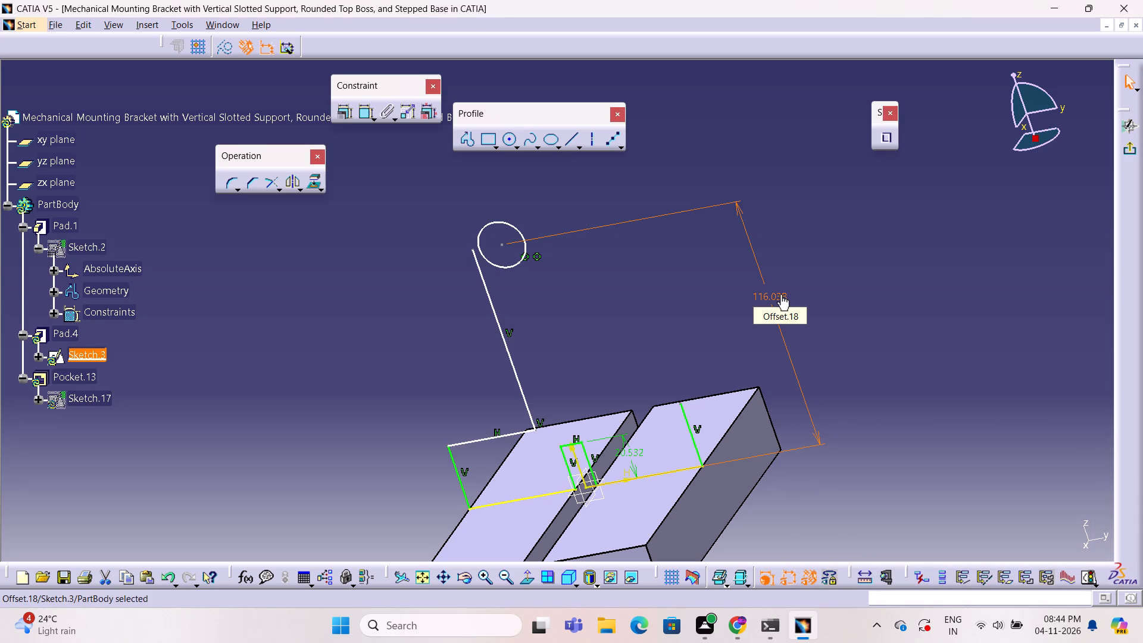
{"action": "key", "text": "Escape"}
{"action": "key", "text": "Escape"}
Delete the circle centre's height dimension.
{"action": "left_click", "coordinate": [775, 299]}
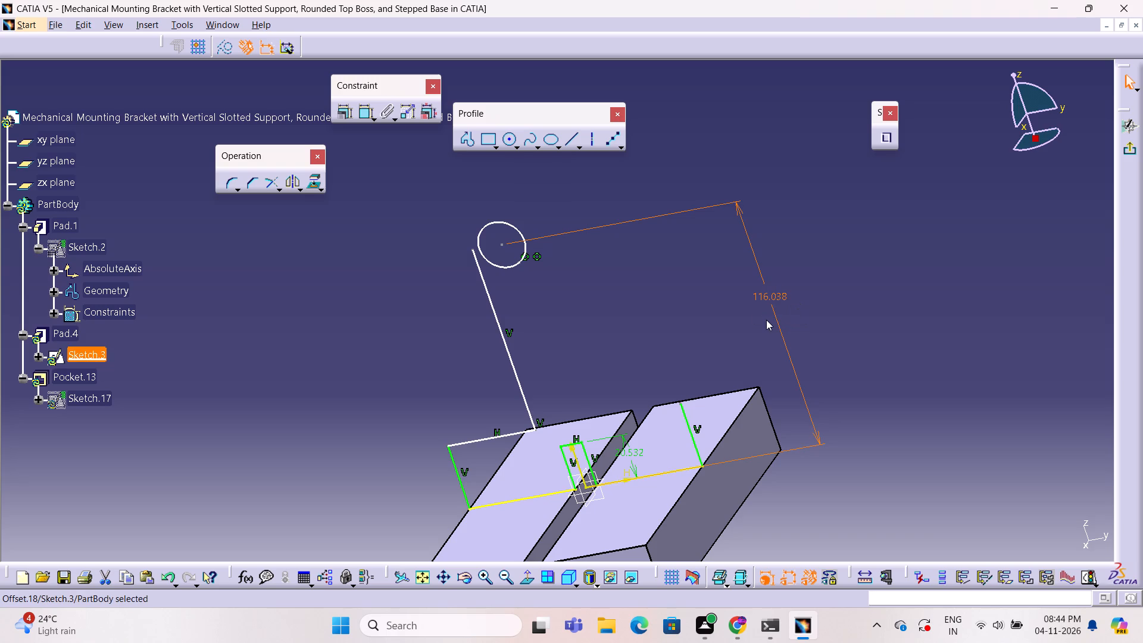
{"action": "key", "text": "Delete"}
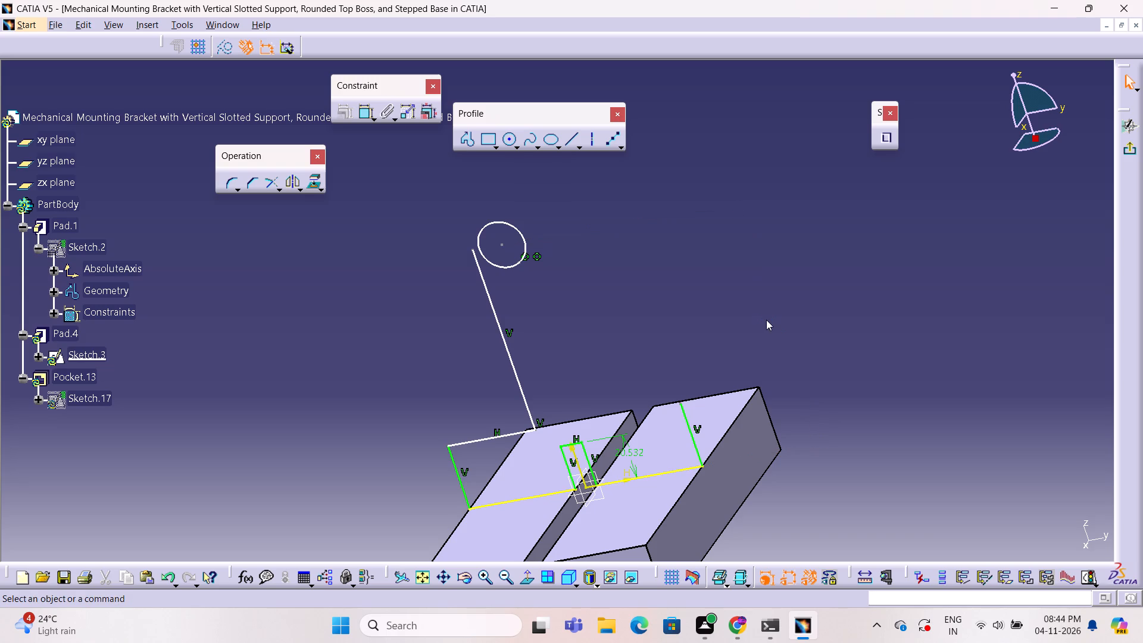
View the sketch plane straight on and dimension the length of the left outer vertical line.
{"action": "left_click", "coordinate": [530, 575]}
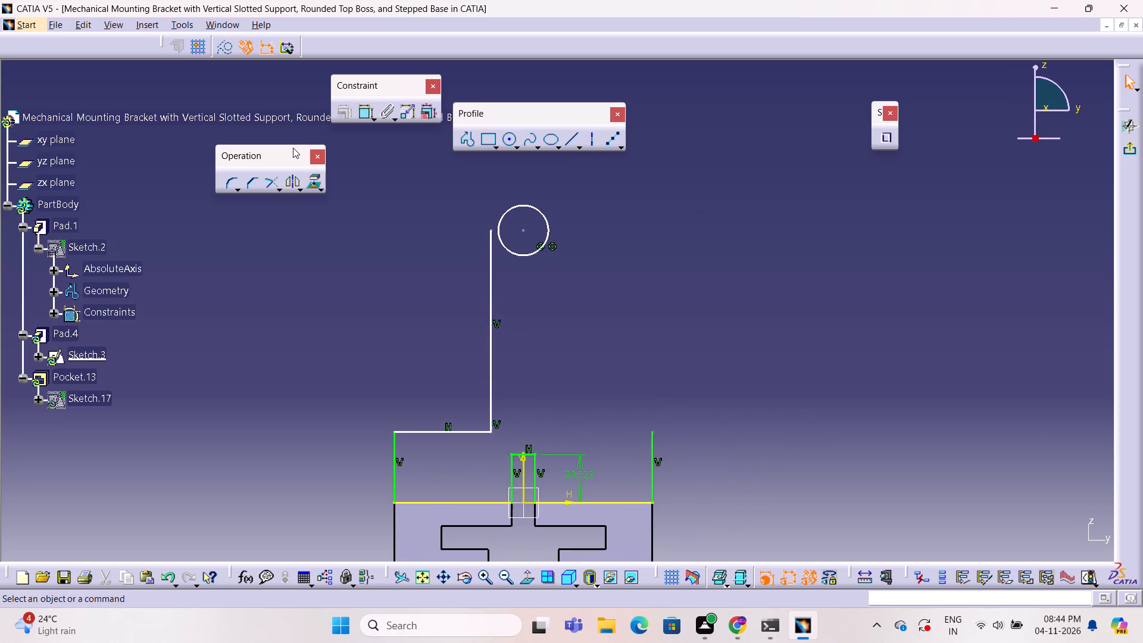
{"action": "left_click", "coordinate": [361, 116]}
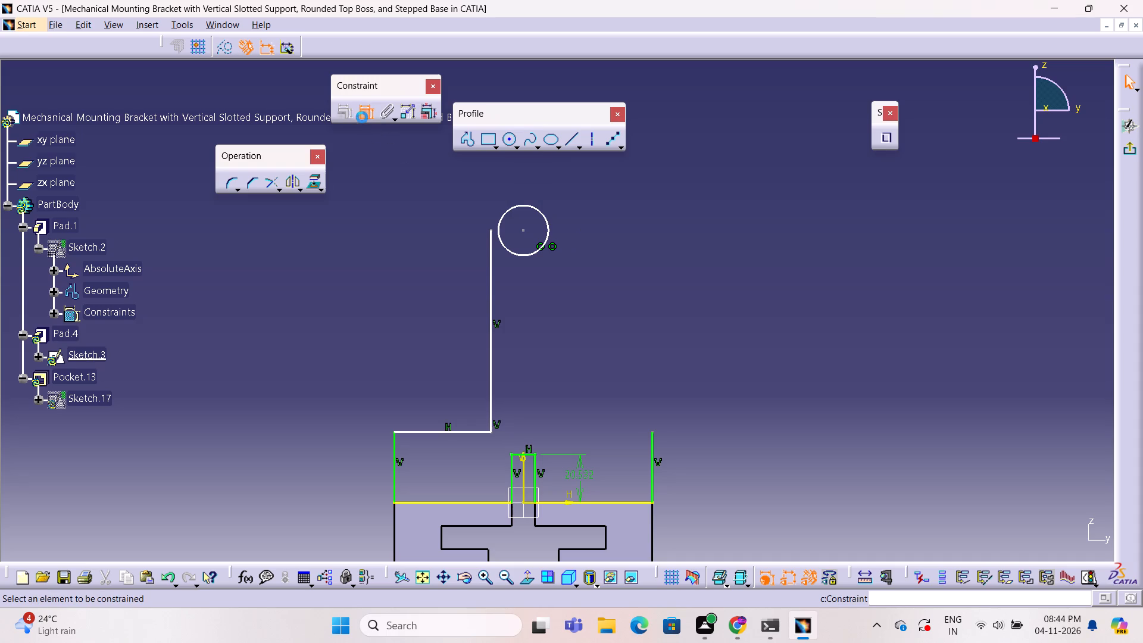
{"action": "left_click", "coordinate": [395, 456]}
{"action": "left_click_drag", "start_coordinate": [313, 444], "coordinate": [311, 451]}
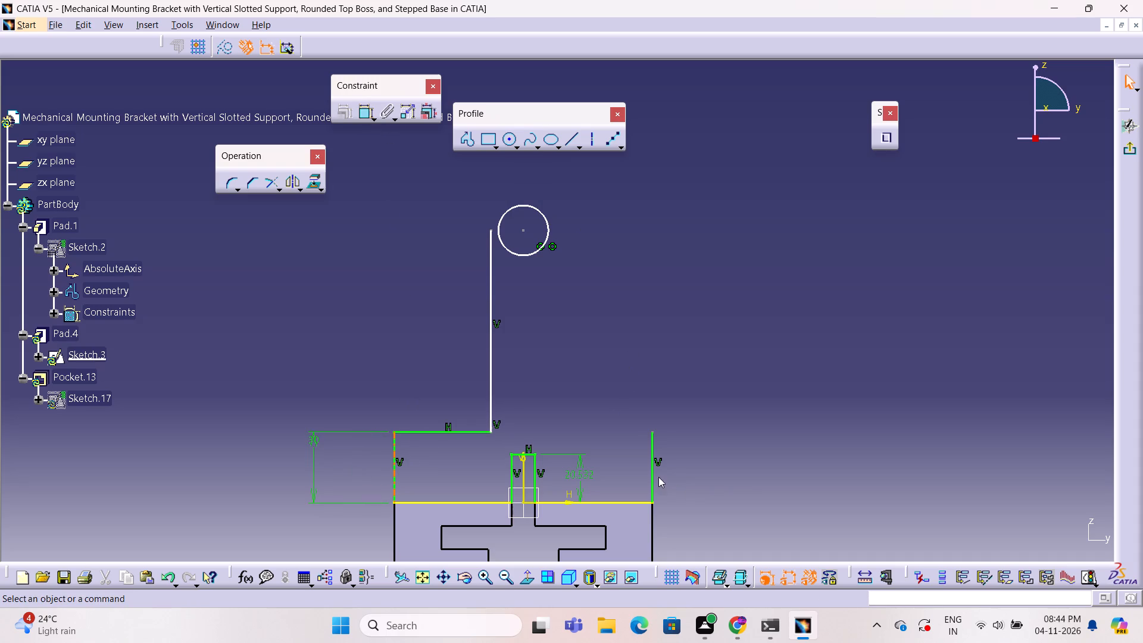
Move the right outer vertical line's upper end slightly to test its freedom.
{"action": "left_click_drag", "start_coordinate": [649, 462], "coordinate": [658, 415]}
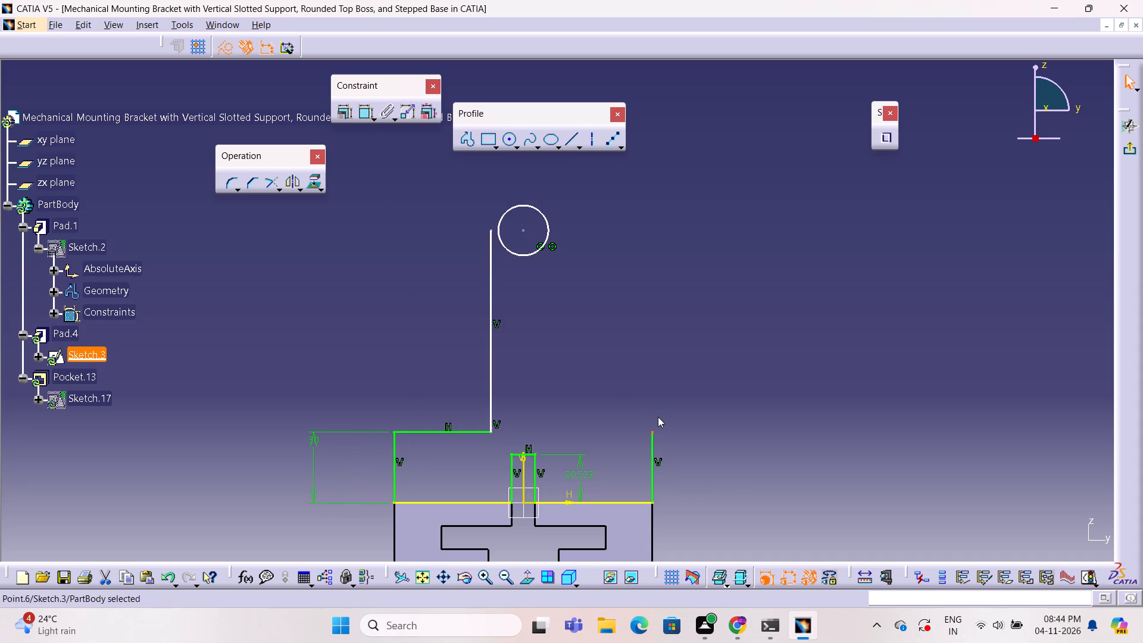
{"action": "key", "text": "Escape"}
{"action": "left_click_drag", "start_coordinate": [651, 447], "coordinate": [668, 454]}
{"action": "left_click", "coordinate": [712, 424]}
Constrain the left and right outer vertical lines as Equal in length.
{"action": "left_click", "coordinate": [392, 476]}
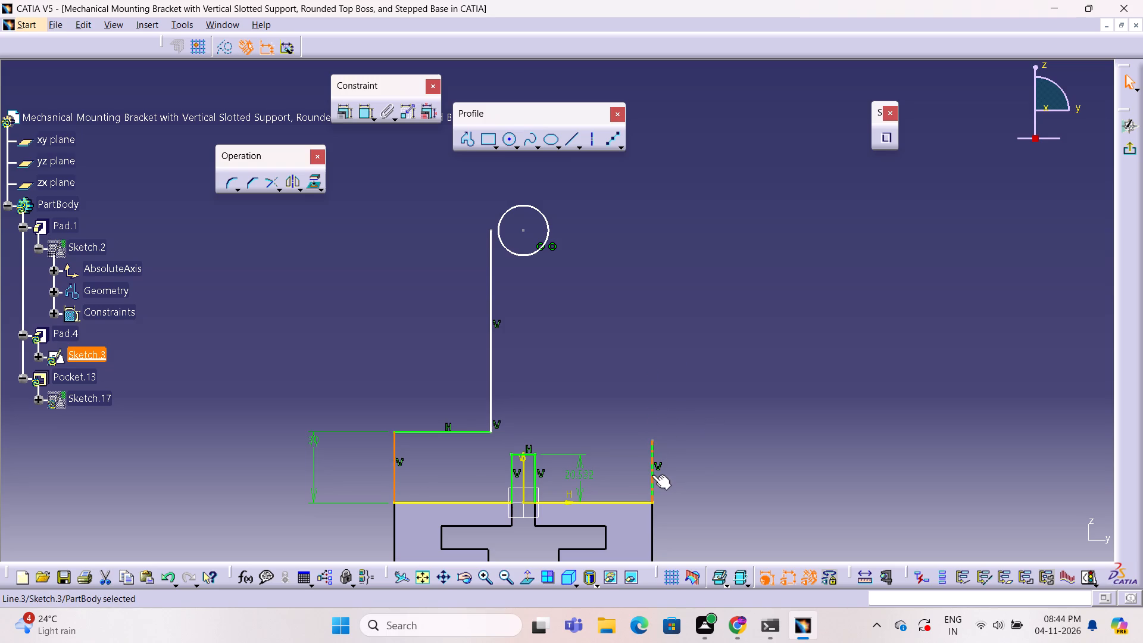
{"action": "left_click", "coordinate": [652, 475], "text": "ctrl"}
{"action": "left_click", "coordinate": [342, 109]}
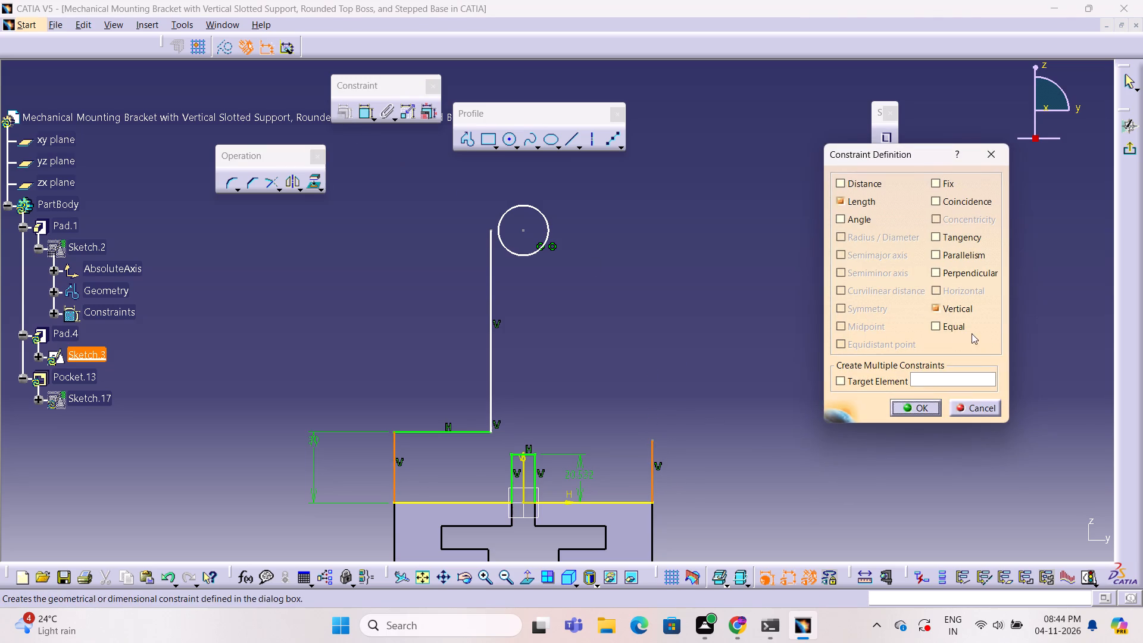
{"action": "left_click", "coordinate": [936, 323]}
{"action": "left_click", "coordinate": [917, 410]}
{"action": "left_click", "coordinate": [779, 376]}
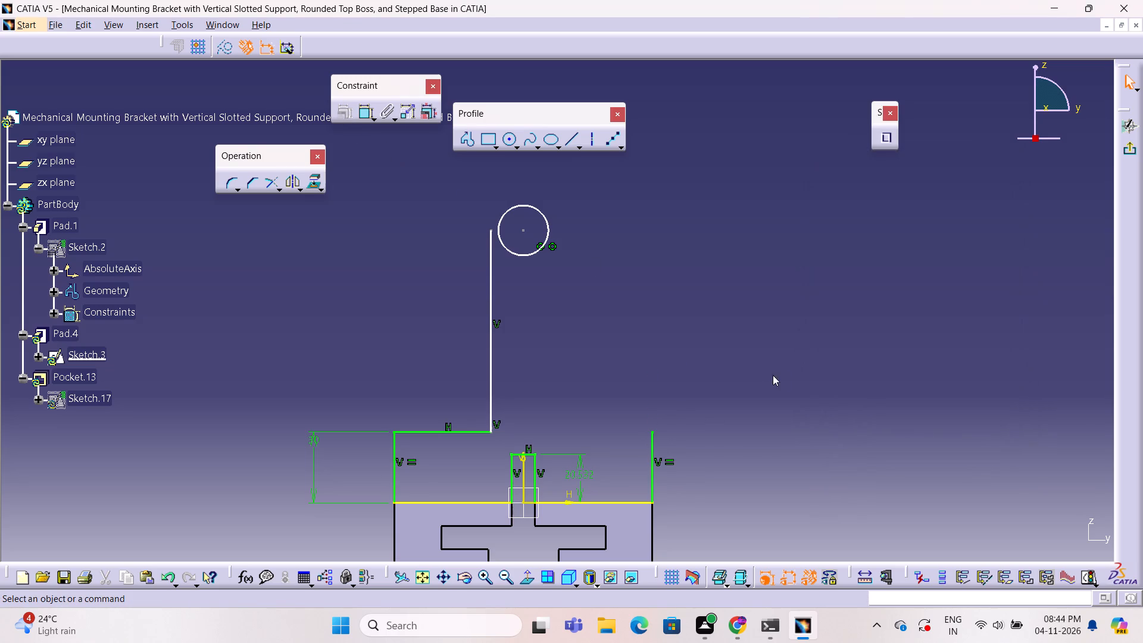
Dimension the height from the left horizontal step line to the top circle's centre and set it to 120 mm.
{"action": "left_click", "coordinate": [364, 108]}
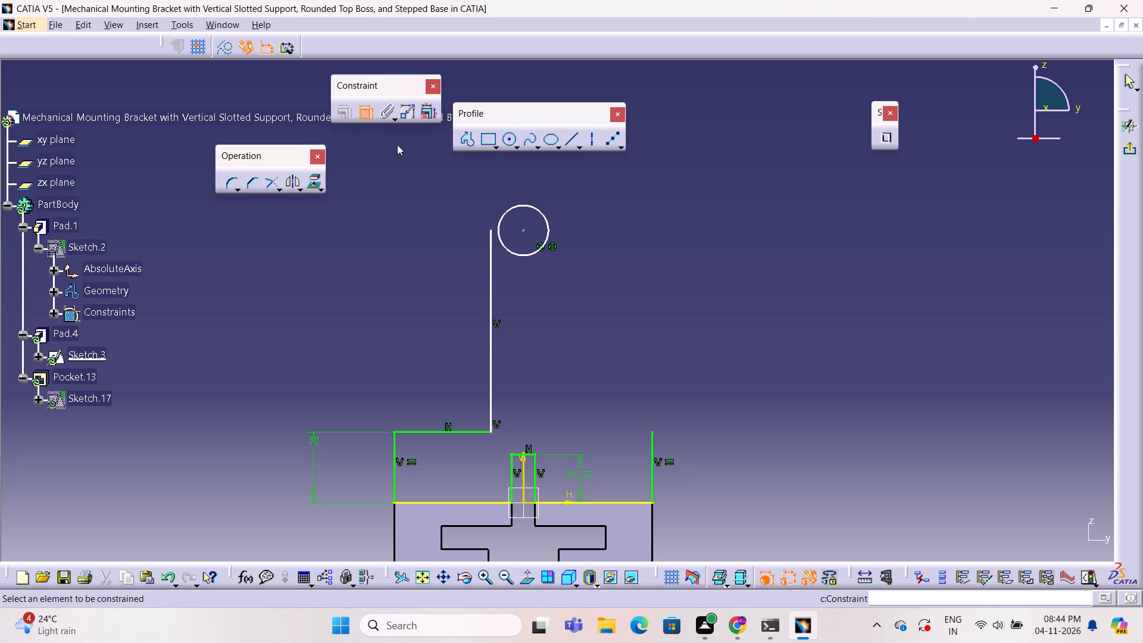
{"action": "left_click", "coordinate": [522, 229]}
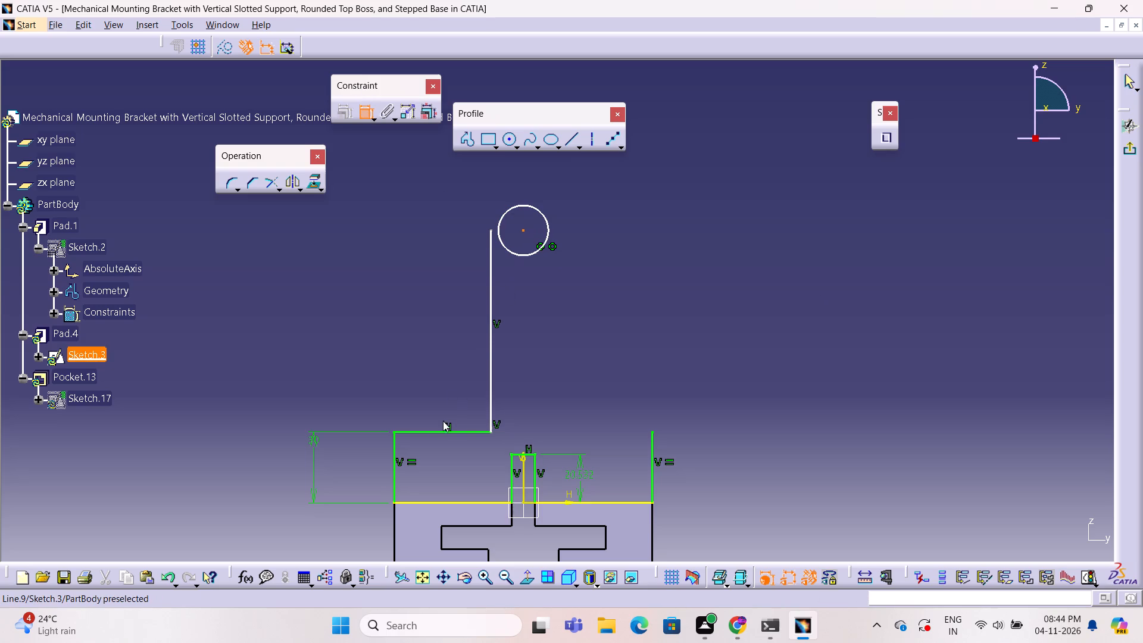
{"action": "left_click", "coordinate": [434, 433]}
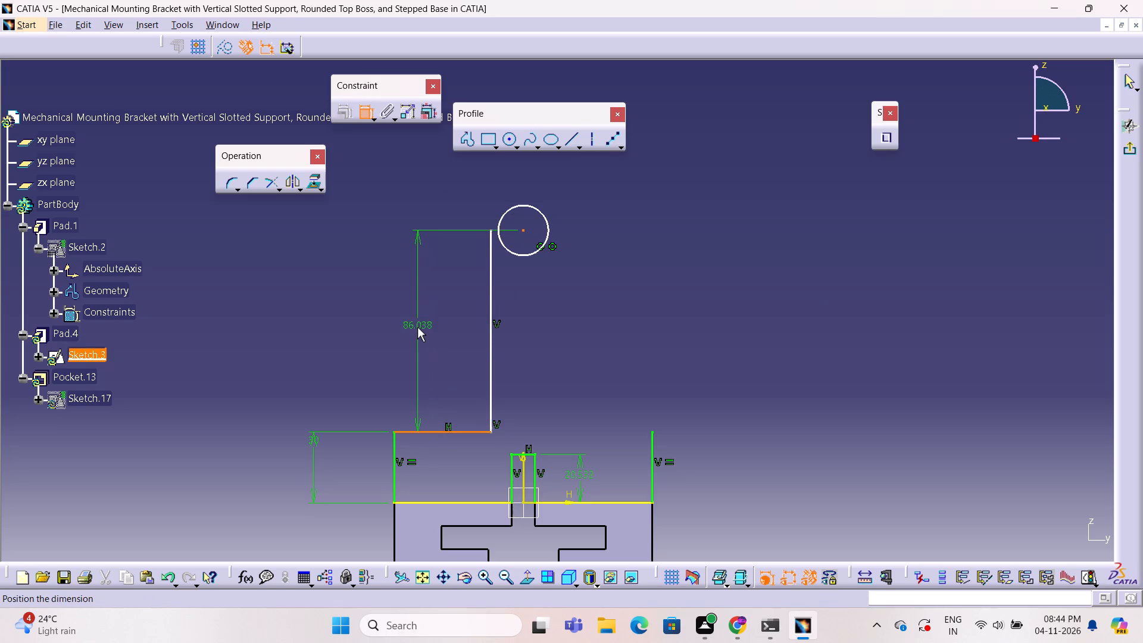
{"action": "left_click", "coordinate": [417, 327]}
{"action": "double_click", "coordinate": [418, 325]}
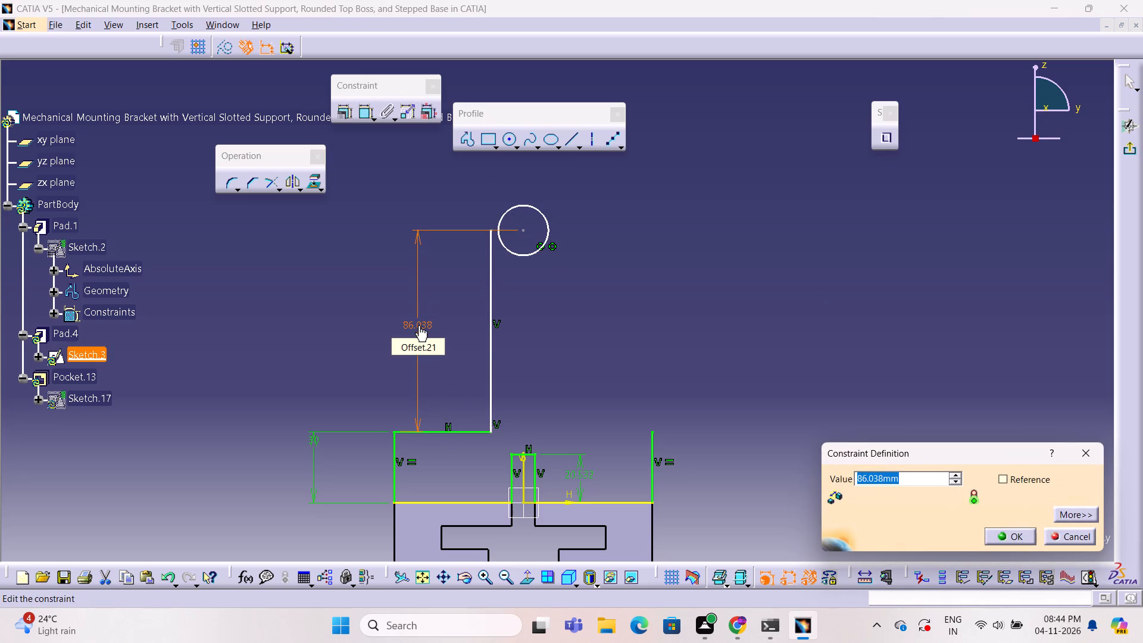
{"action": "type", "text": "120"}
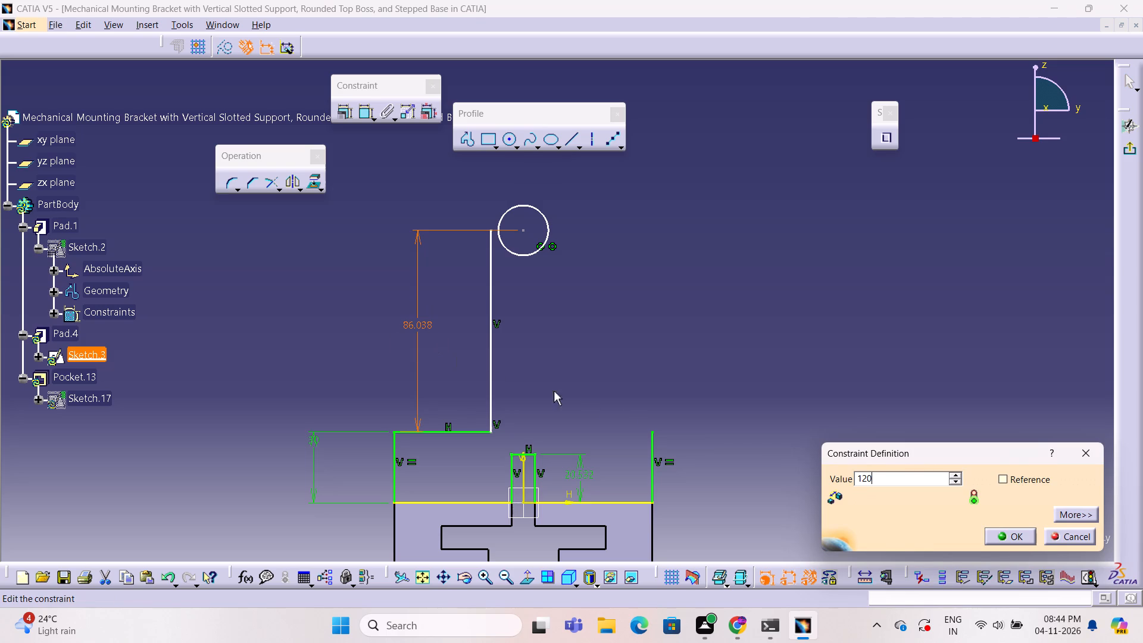
{"action": "left_click", "coordinate": [1018, 537]}
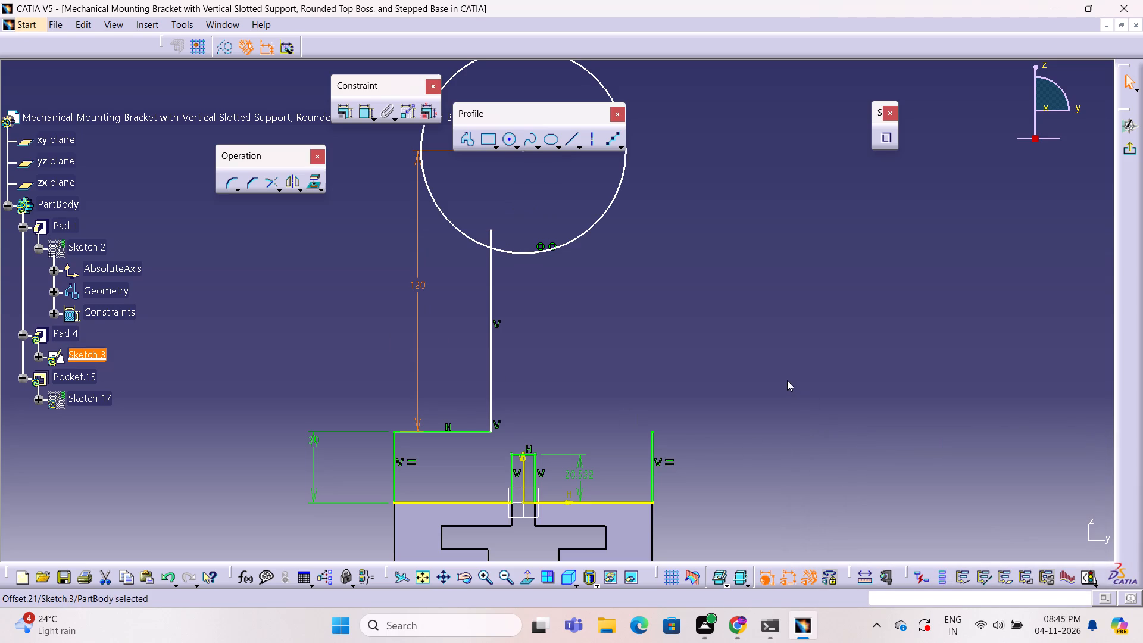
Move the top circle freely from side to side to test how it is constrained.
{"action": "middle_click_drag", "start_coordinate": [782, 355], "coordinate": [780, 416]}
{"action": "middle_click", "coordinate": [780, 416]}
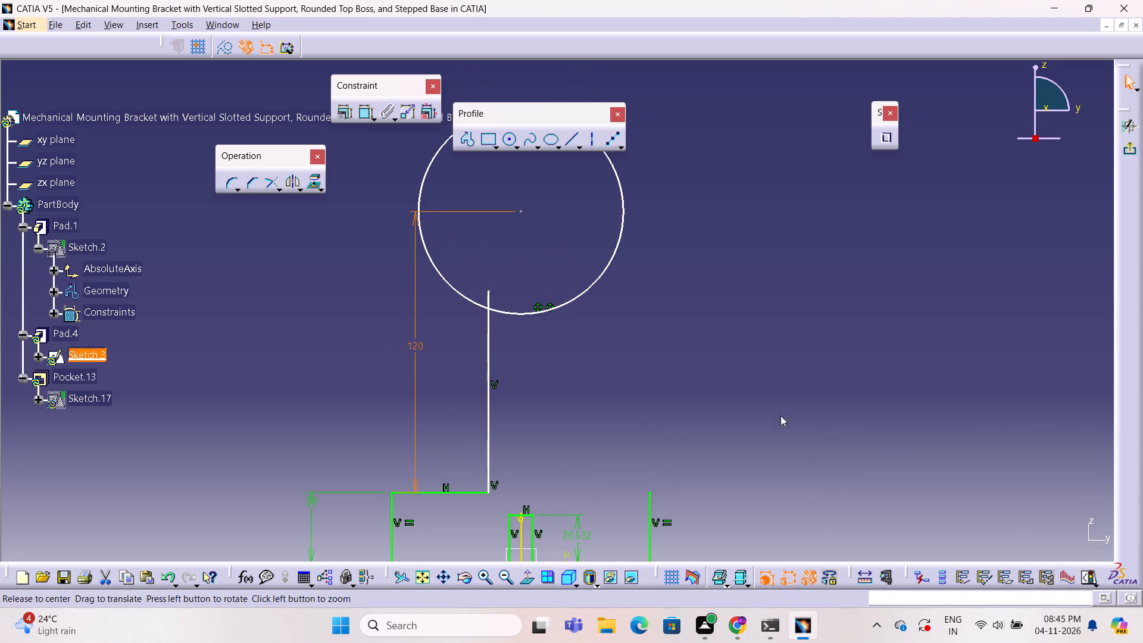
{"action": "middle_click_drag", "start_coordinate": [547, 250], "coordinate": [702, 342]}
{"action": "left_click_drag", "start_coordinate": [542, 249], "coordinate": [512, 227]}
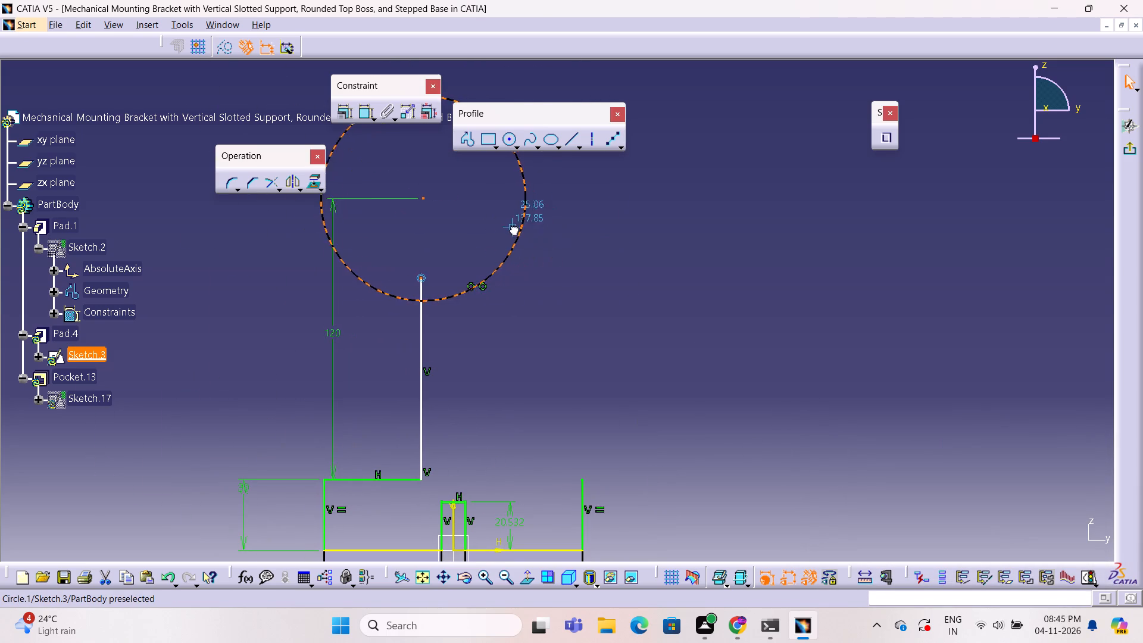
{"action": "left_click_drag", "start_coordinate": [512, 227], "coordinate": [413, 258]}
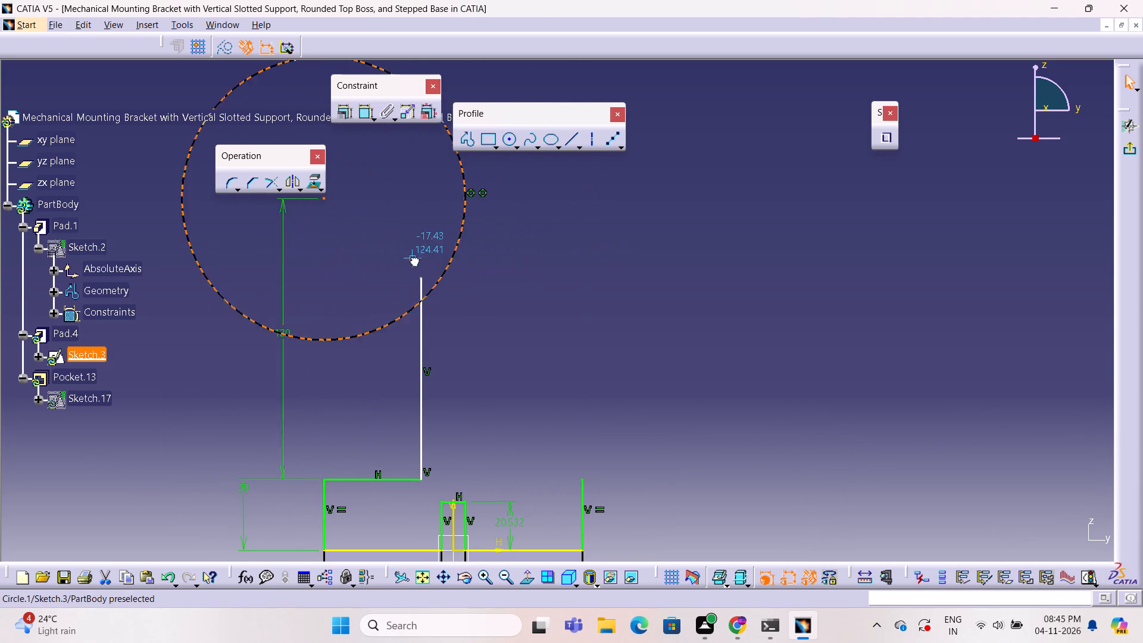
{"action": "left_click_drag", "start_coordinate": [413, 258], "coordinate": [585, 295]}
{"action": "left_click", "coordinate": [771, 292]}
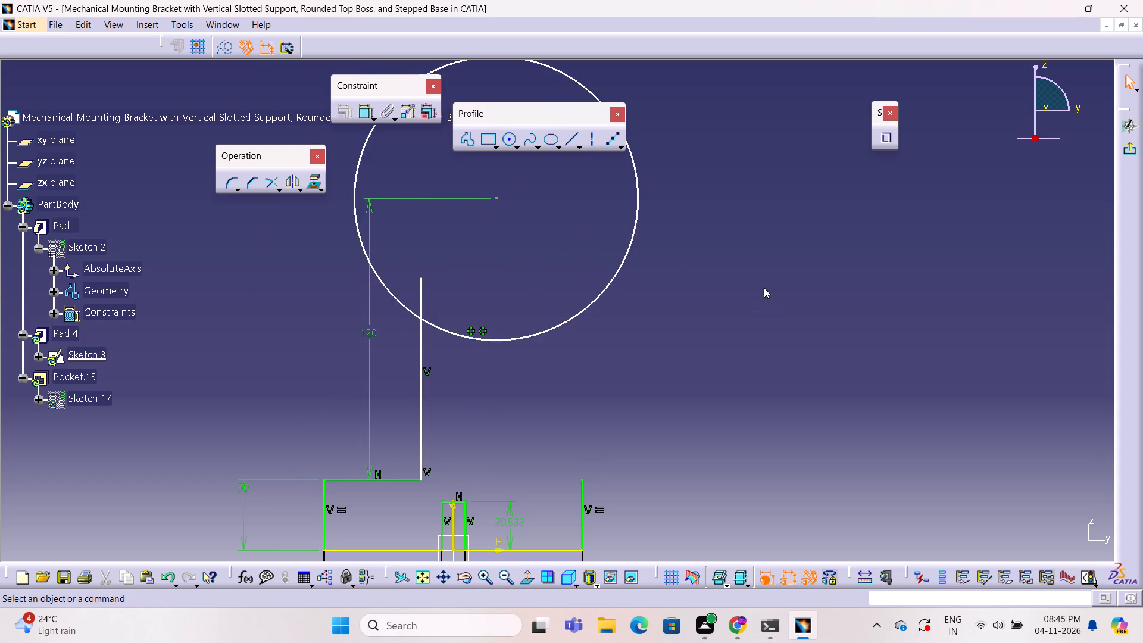
Dimension the top circle's diameter and set it to 20 mm.
{"action": "left_click", "coordinate": [364, 114]}
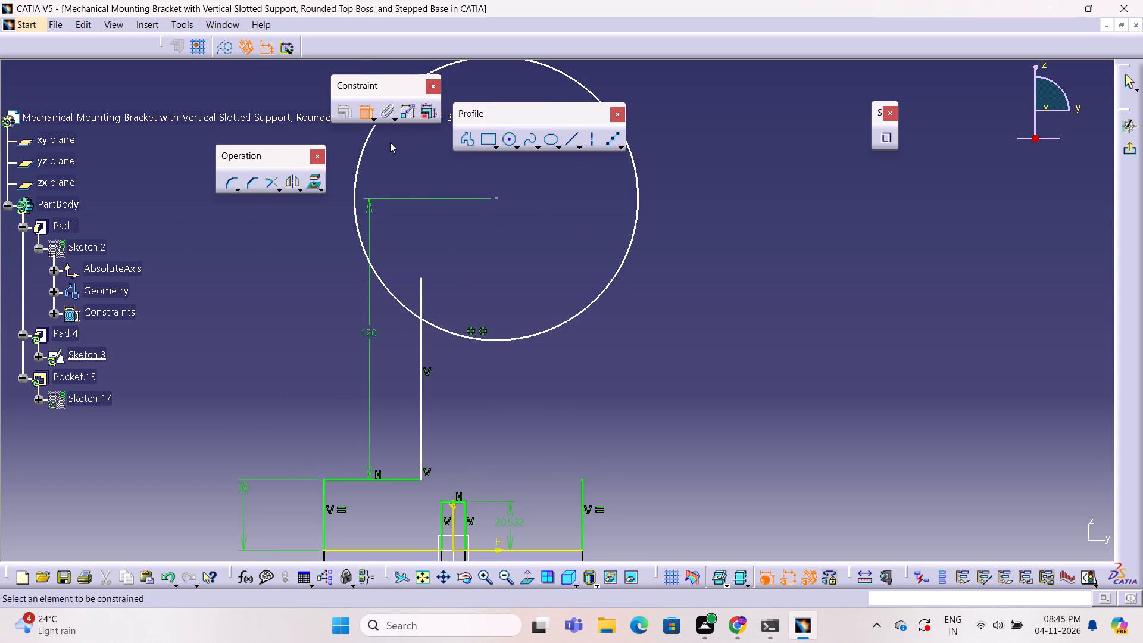
{"action": "left_click", "coordinate": [620, 267]}
{"action": "left_click", "coordinate": [734, 260]}
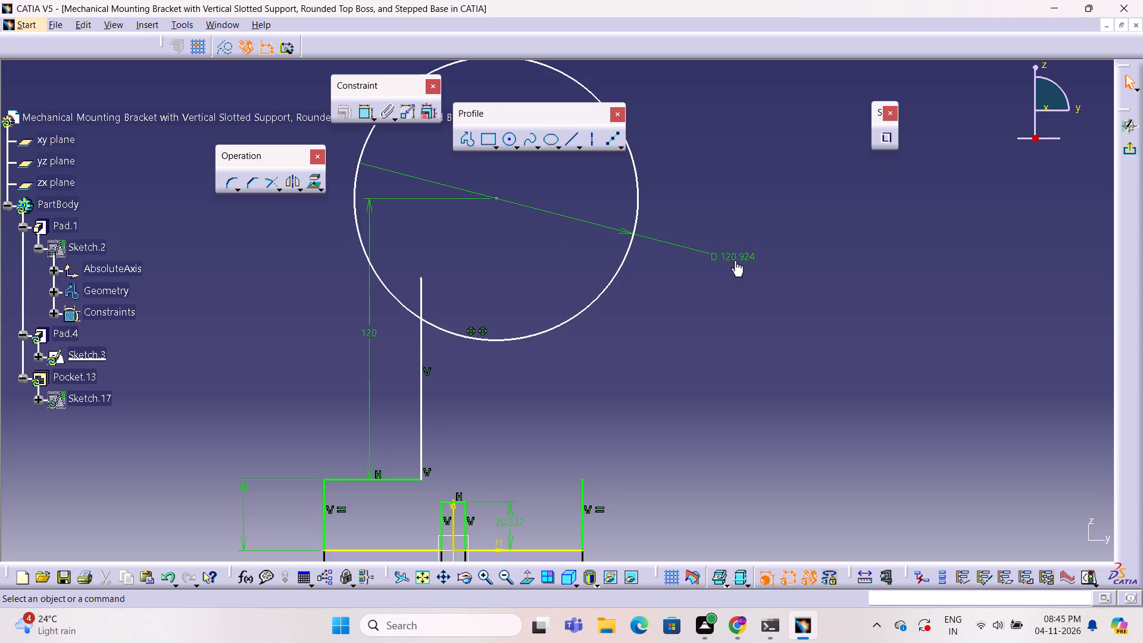
{"action": "double_click", "coordinate": [735, 259]}
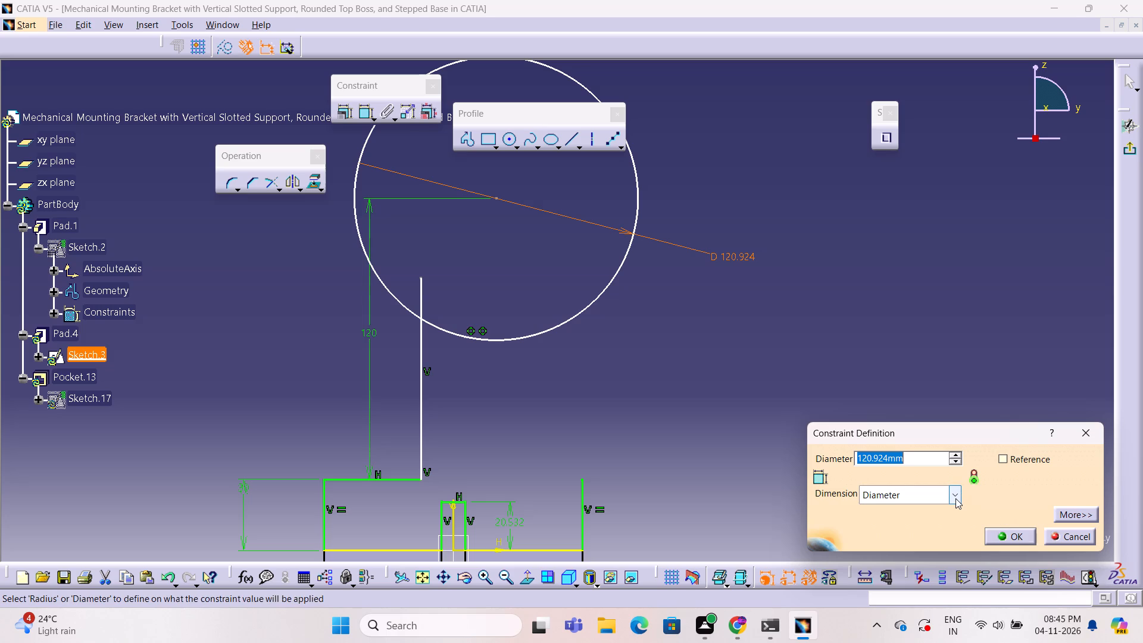
{"action": "left_click", "coordinate": [955, 498]}
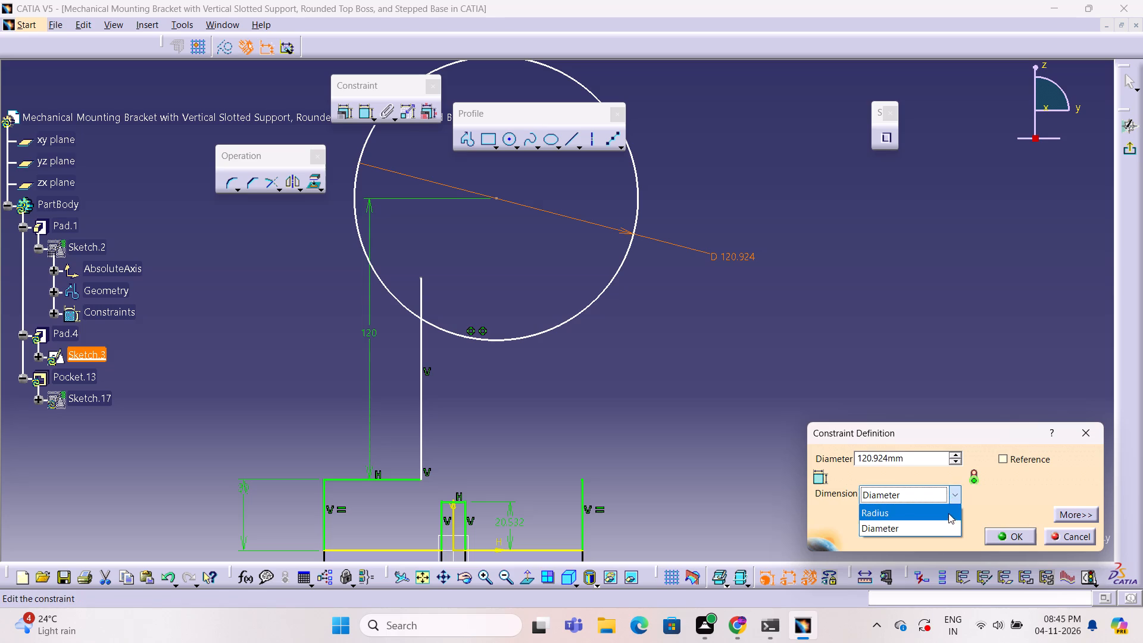
{"action": "left_click", "coordinate": [955, 489]}
{"action": "double_click", "coordinate": [935, 455]}
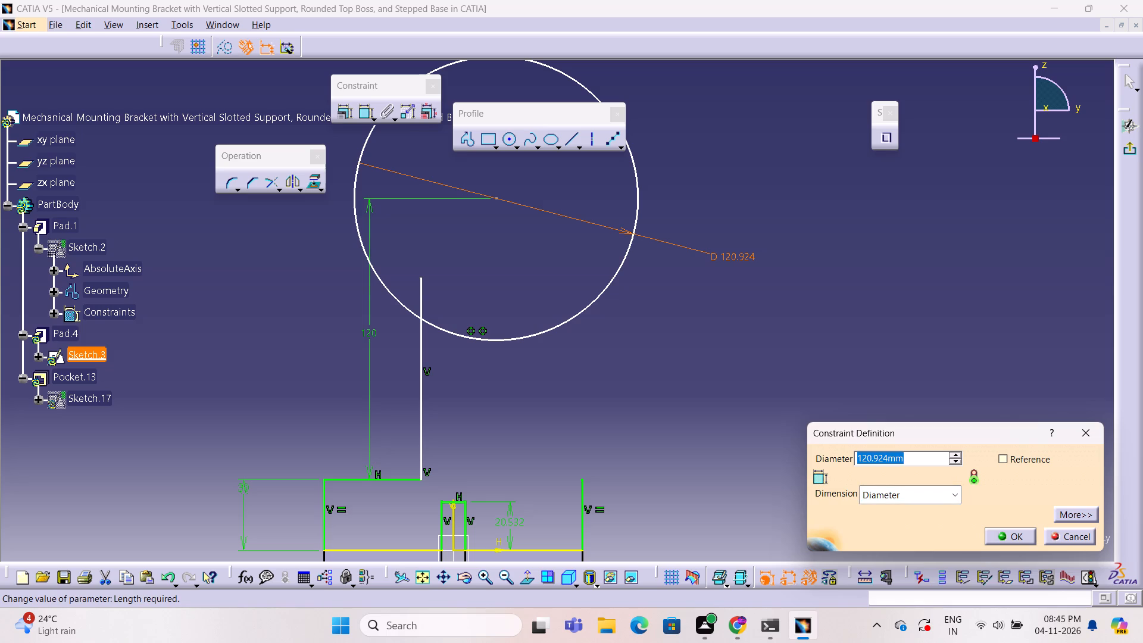
{"action": "type", "text": "20"}
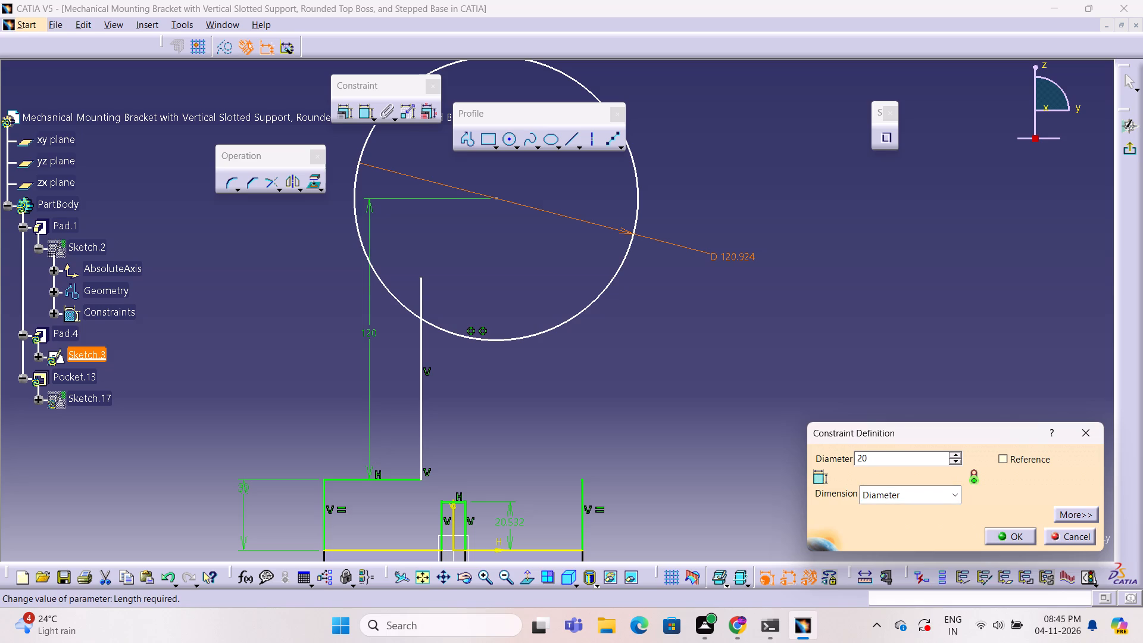
{"action": "left_click", "coordinate": [1000, 541]}
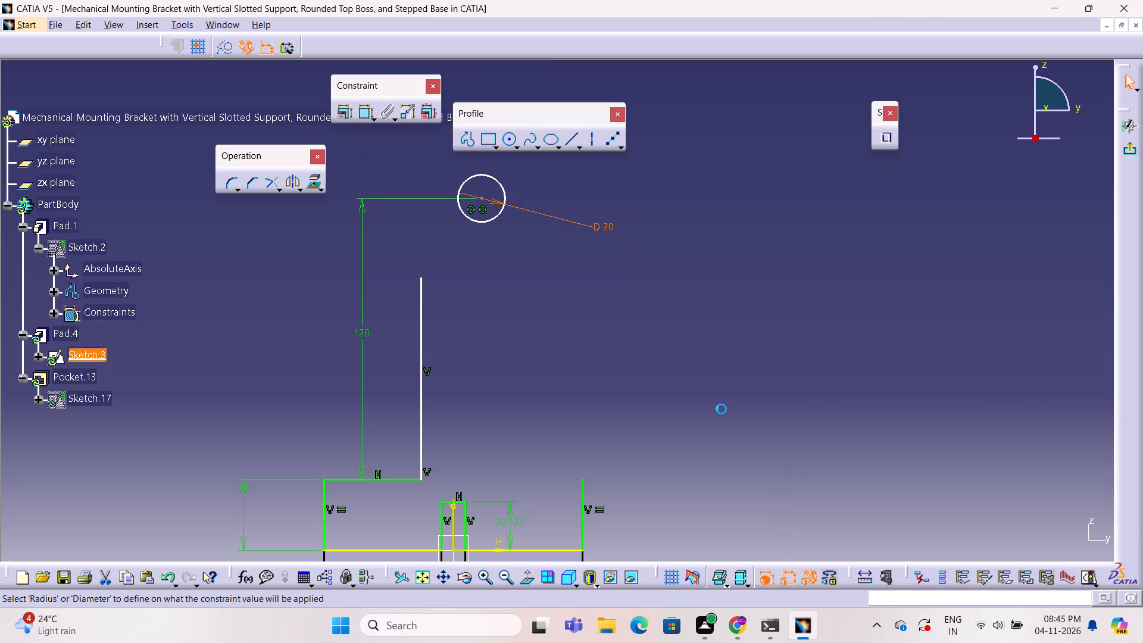
{"action": "left_click", "coordinate": [722, 409]}
Shift the top circle sideways so its centre is coincident with the sketch's vertical axis, and test its freedom.
{"action": "left_click_drag", "start_coordinate": [495, 214], "coordinate": [499, 241]}
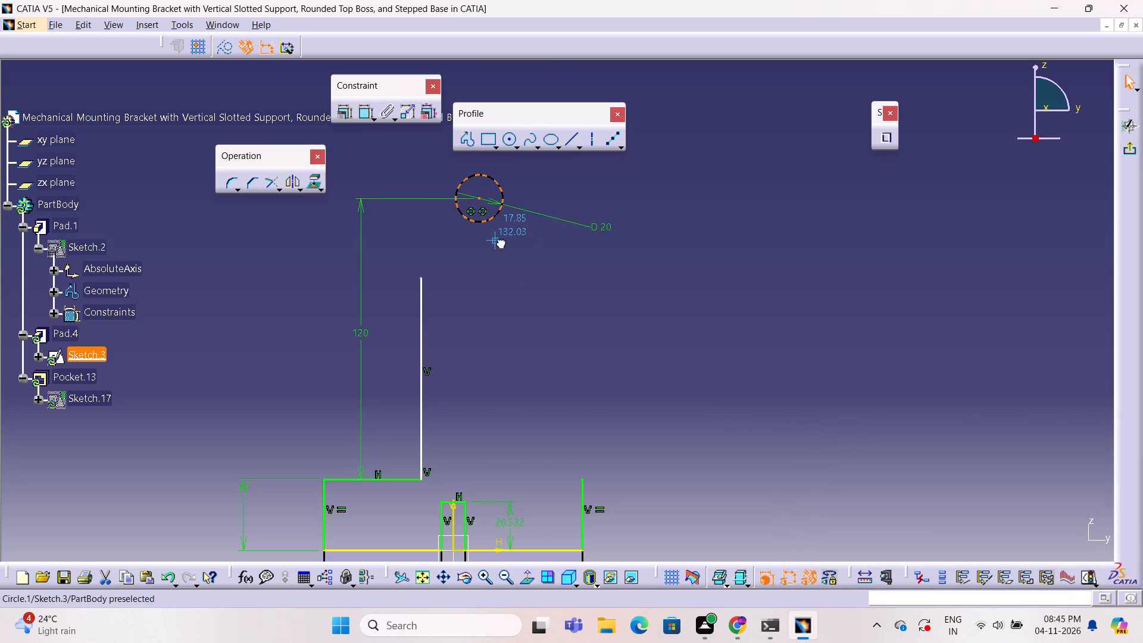
{"action": "left_click_drag", "start_coordinate": [499, 241], "coordinate": [403, 251]}
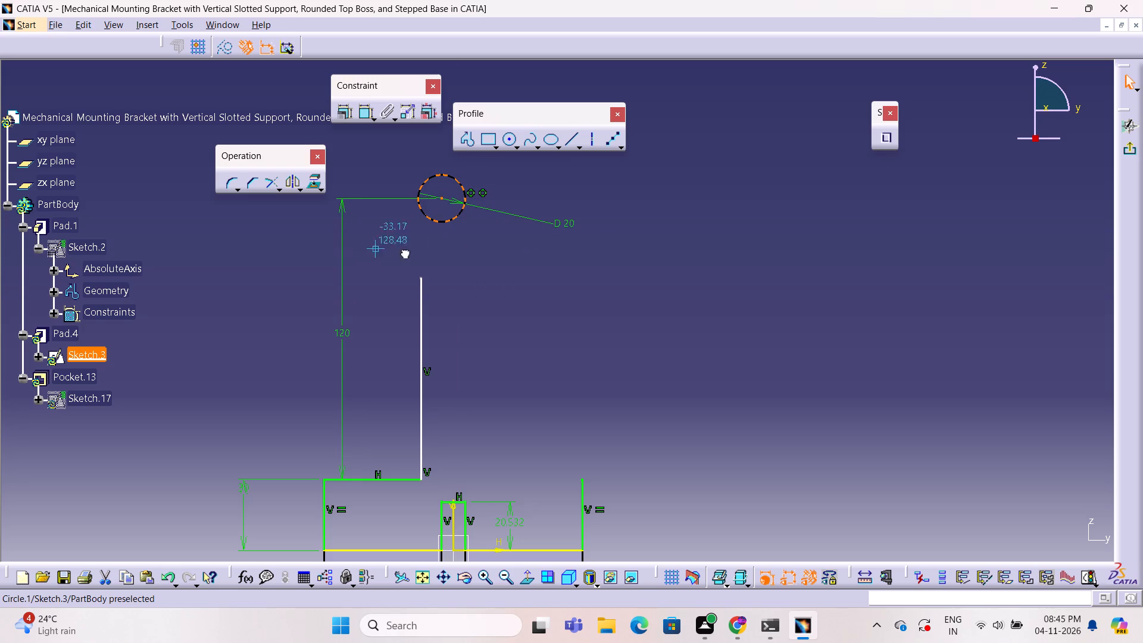
{"action": "left_click_drag", "start_coordinate": [403, 251], "coordinate": [454, 239]}
{"action": "left_click_drag", "start_coordinate": [452, 220], "coordinate": [464, 221]}
{"action": "left_click_drag", "start_coordinate": [494, 243], "coordinate": [485, 234]}
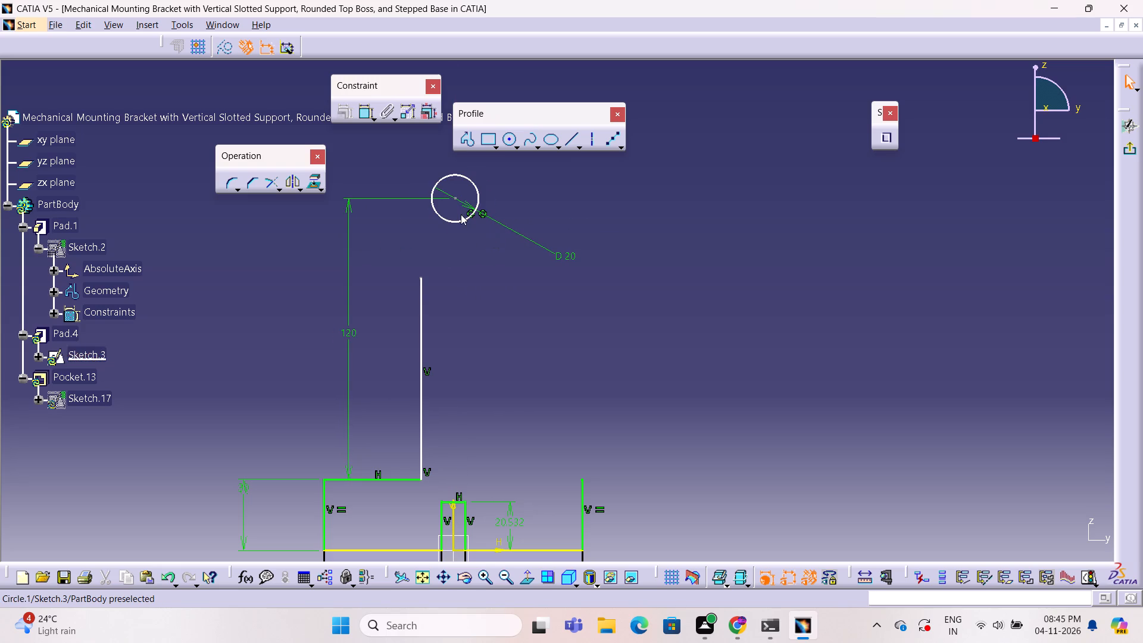
{"action": "left_click", "coordinate": [456, 199]}
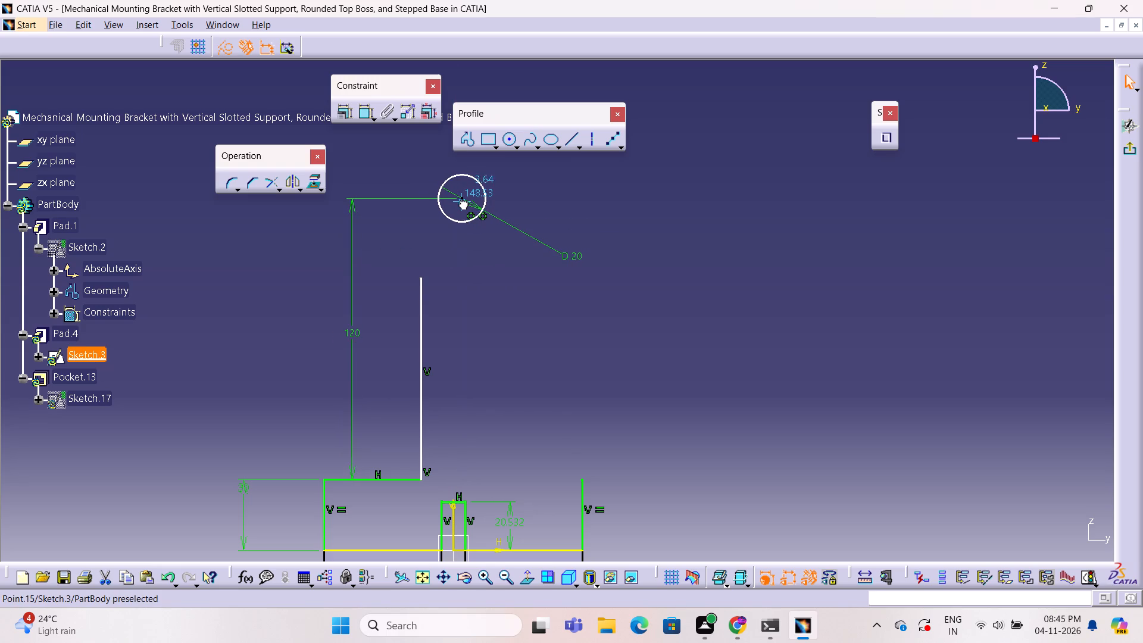
{"action": "left_click", "coordinate": [488, 255]}
{"action": "left_click_drag", "start_coordinate": [461, 220], "coordinate": [470, 246]}
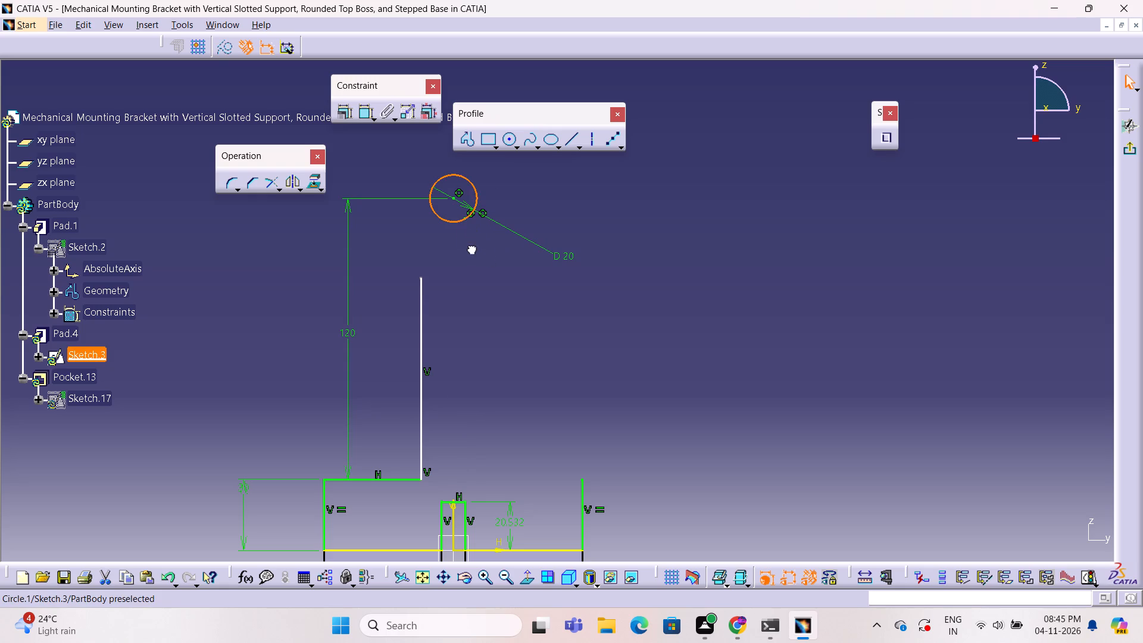
{"action": "left_click_drag", "start_coordinate": [470, 246], "coordinate": [473, 241]}
Move the circle's diameter dimension aside and delete the coincidence linking the circle to the right vertical line of the small central rectangle.
{"action": "left_click", "coordinate": [486, 212]}
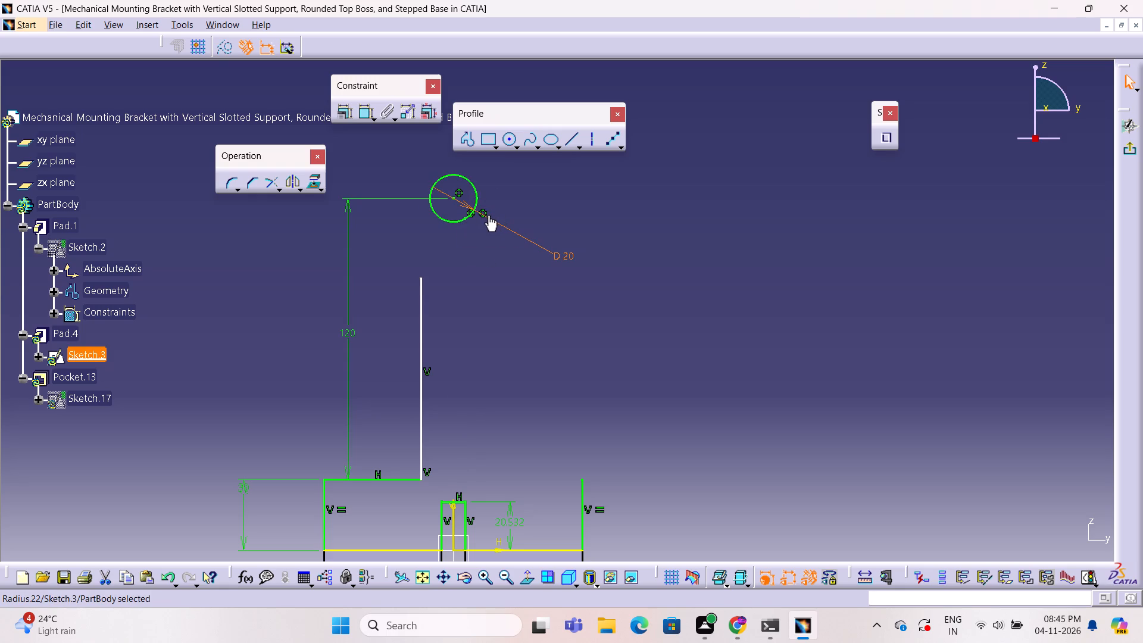
{"action": "left_click", "coordinate": [520, 191]}
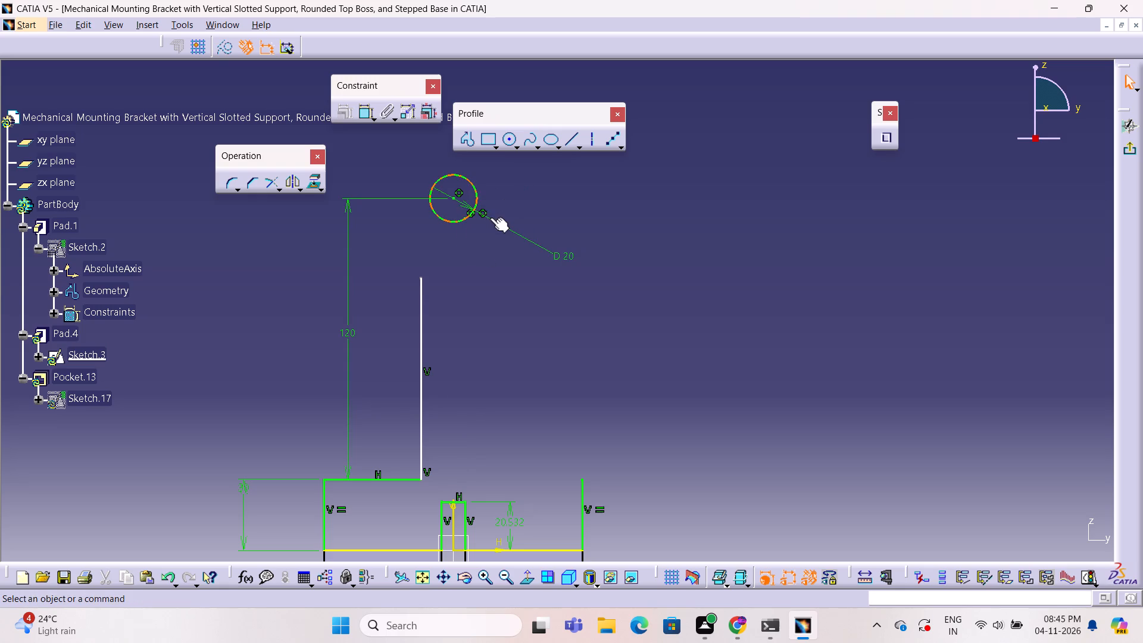
{"action": "left_click_drag", "start_coordinate": [490, 217], "coordinate": [523, 160]}
{"action": "left_click", "coordinate": [488, 234]}
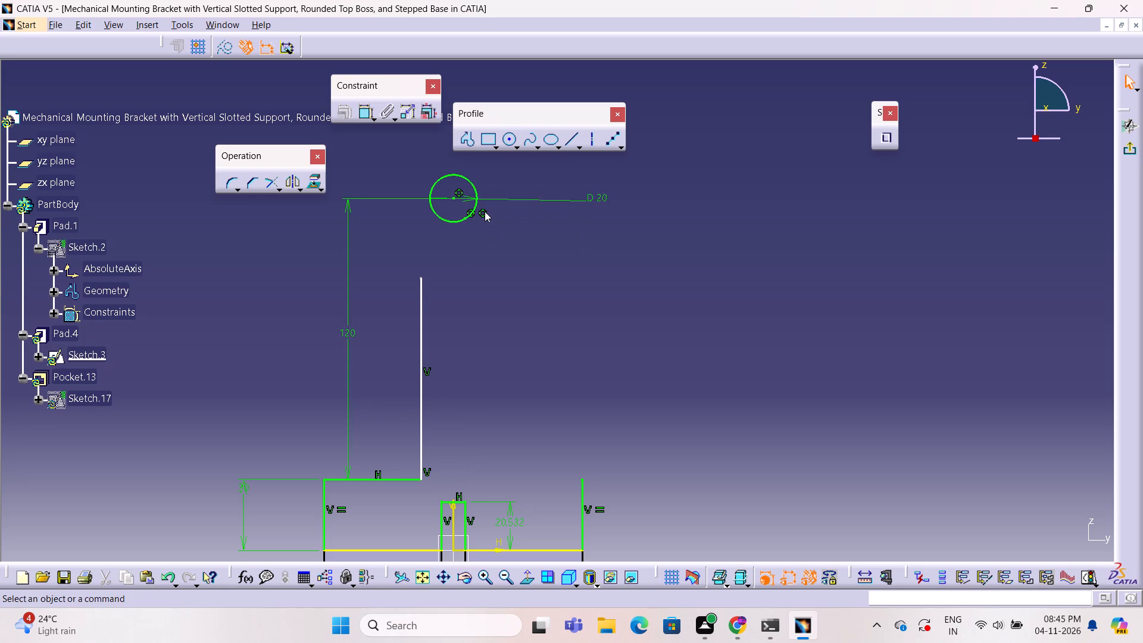
{"action": "left_click", "coordinate": [483, 213]}
{"action": "left_click", "coordinate": [480, 215]}
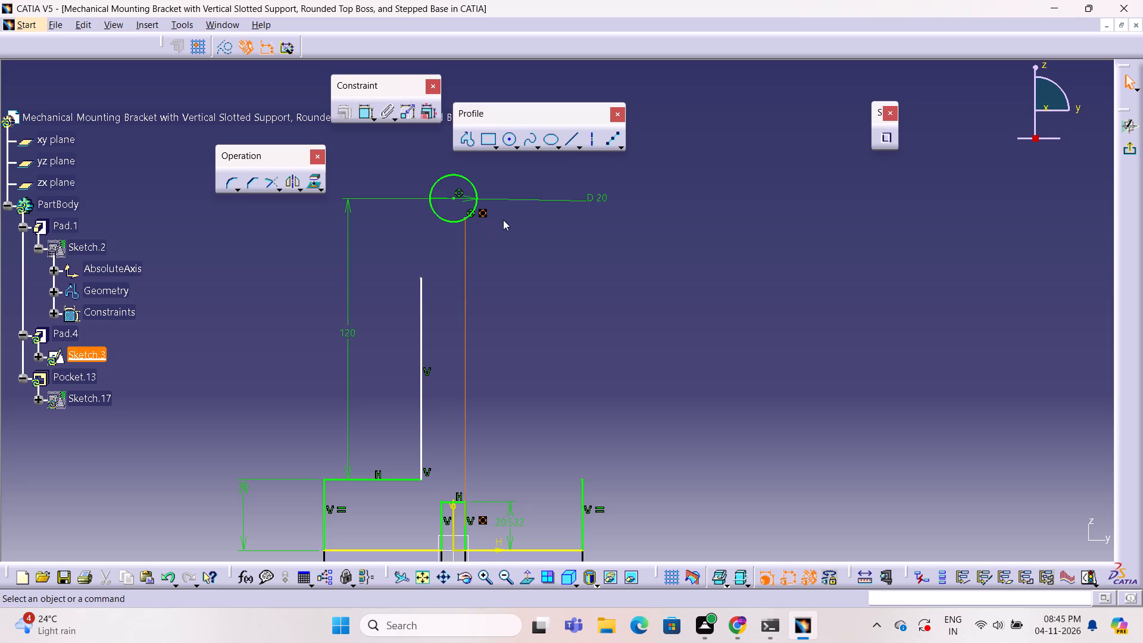
{"action": "key", "text": "Delete"}
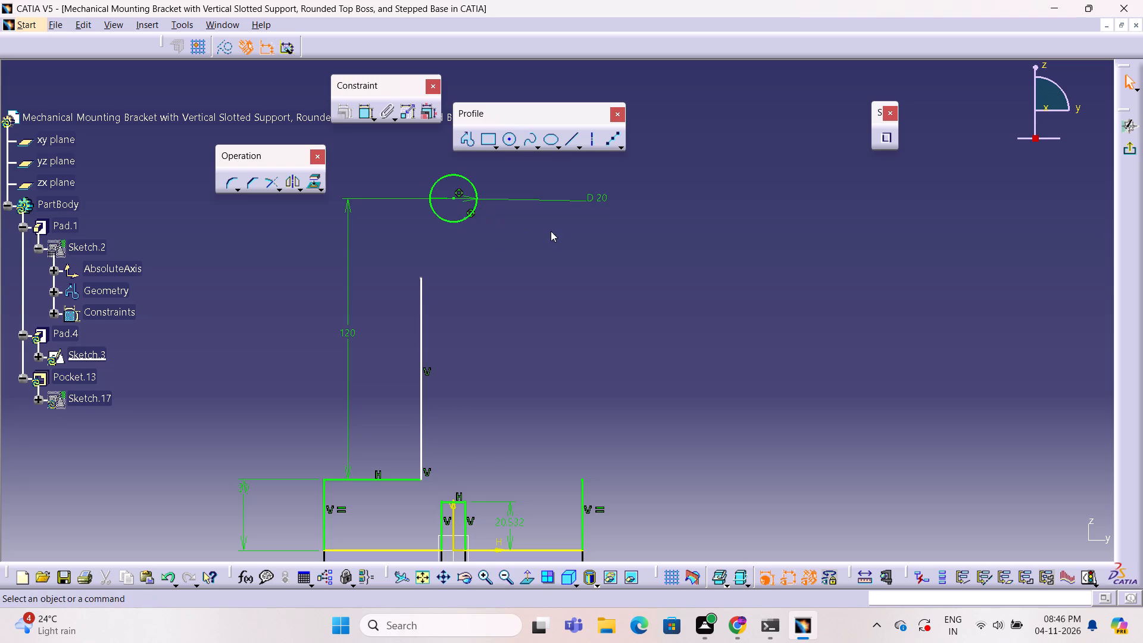
Delete the remaining coincidence constraint on the lower-right edge of the top circle, keeping the one at its centre.
{"action": "middle_click_drag", "start_coordinate": [556, 245], "coordinate": [561, 186], "text": "ctrl"}
{"action": "middle_click_drag", "start_coordinate": [464, 198], "coordinate": [555, 409]}
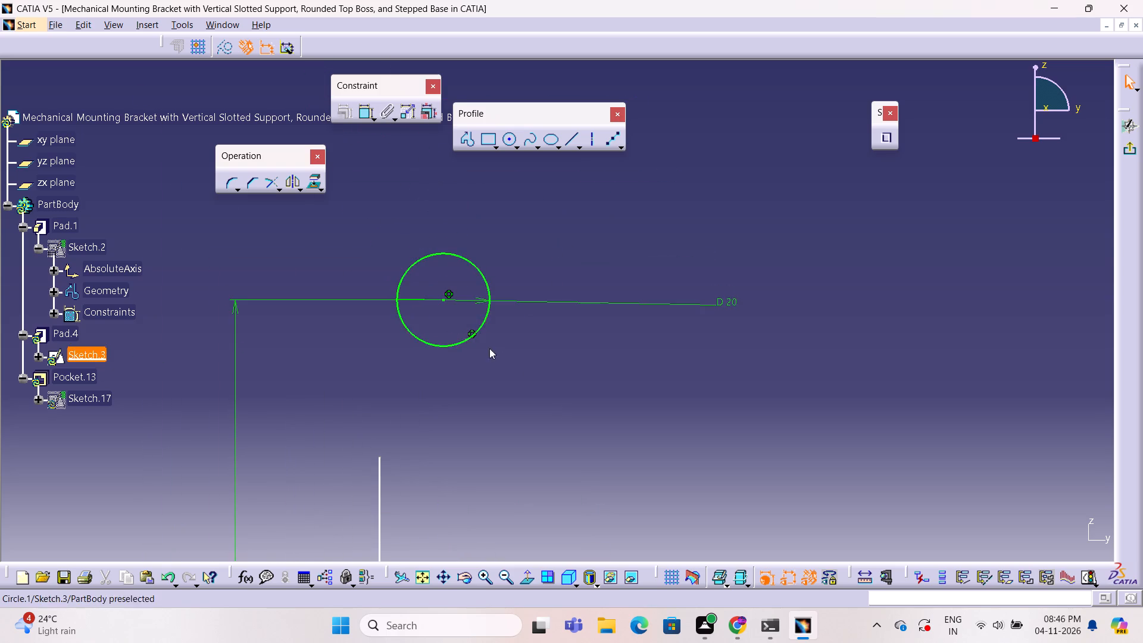
{"action": "middle_click_drag", "start_coordinate": [535, 322], "coordinate": [568, 235], "text": "ctrl"}
{"action": "middle_click_drag", "start_coordinate": [382, 367], "coordinate": [388, 374]}
{"action": "middle_click_drag", "start_coordinate": [394, 383], "coordinate": [448, 440]}
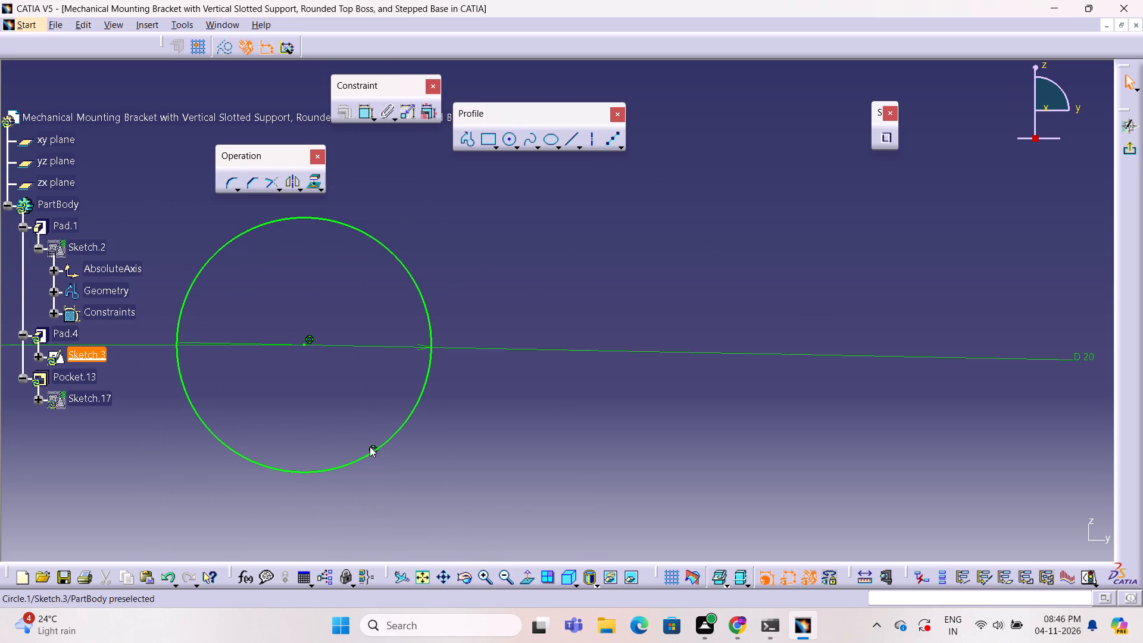
{"action": "left_click", "coordinate": [371, 447]}
{"action": "left_click", "coordinate": [371, 447]}
{"action": "left_click", "coordinate": [371, 443]}
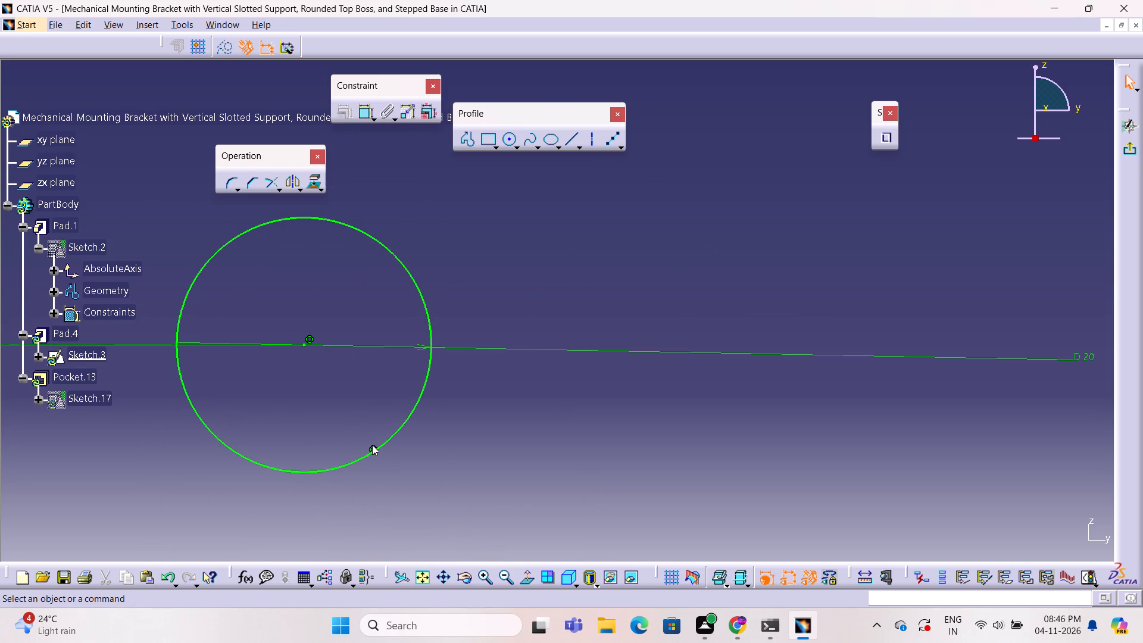
{"action": "triple_click", "coordinate": [373, 447]}
{"action": "left_click", "coordinate": [373, 445]}
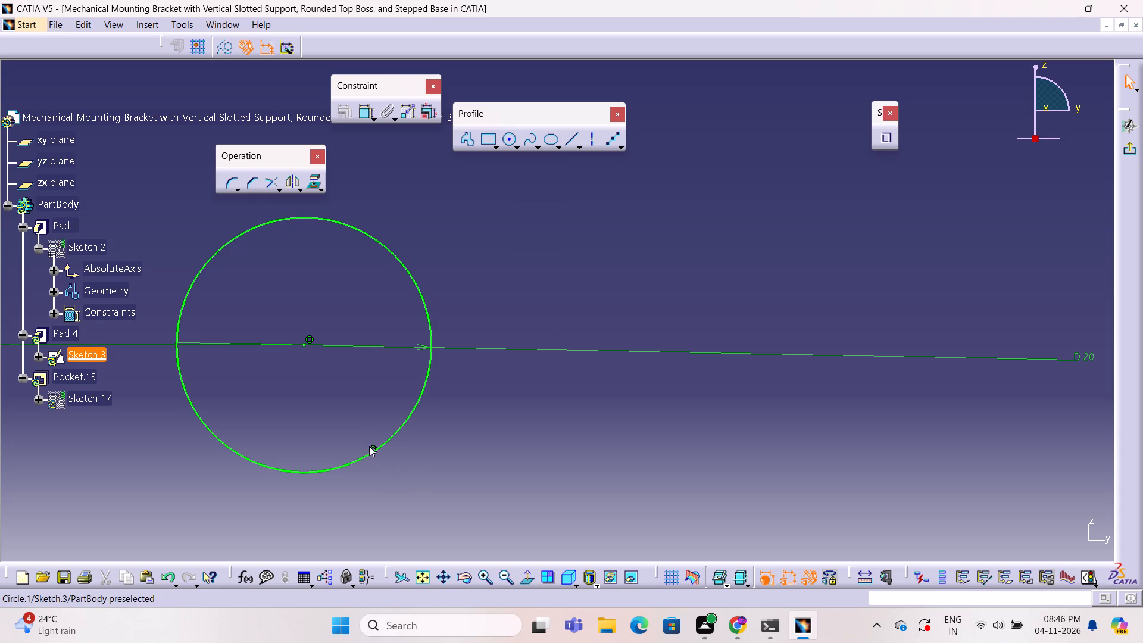
{"action": "left_click", "coordinate": [371, 448]}
{"action": "key", "text": "Delete"}
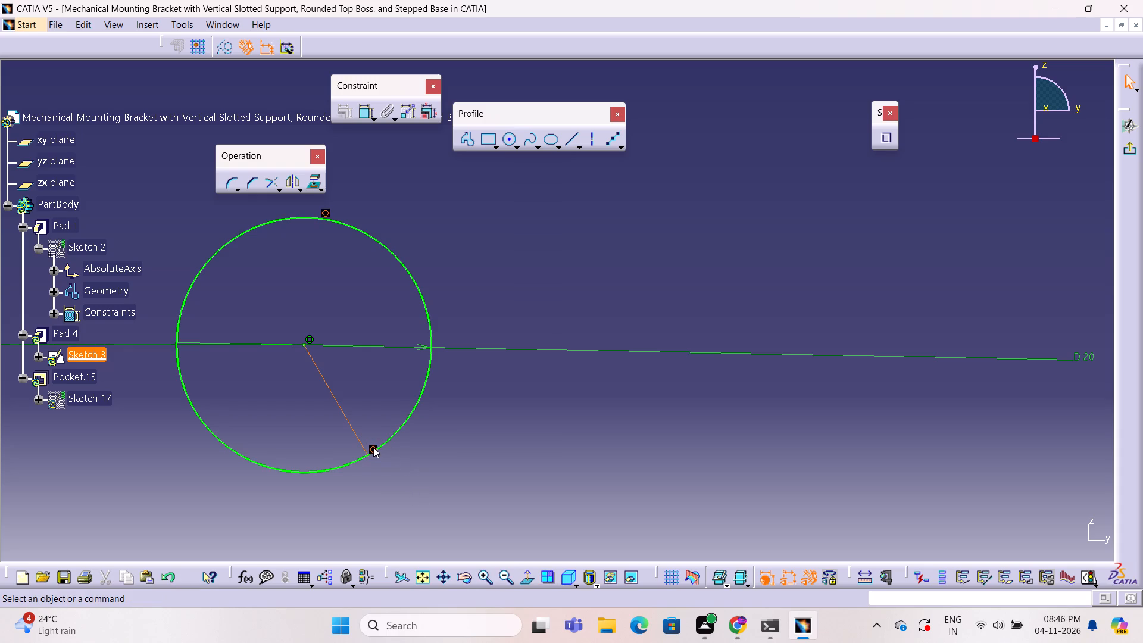
Delete the tall vertical line rising from the inner end of the left horizontal step line.
{"action": "middle_click_drag", "start_coordinate": [642, 324], "coordinate": [611, 452], "text": "ctrl"}
{"action": "middle_click", "coordinate": [611, 452], "text": "ctrl"}
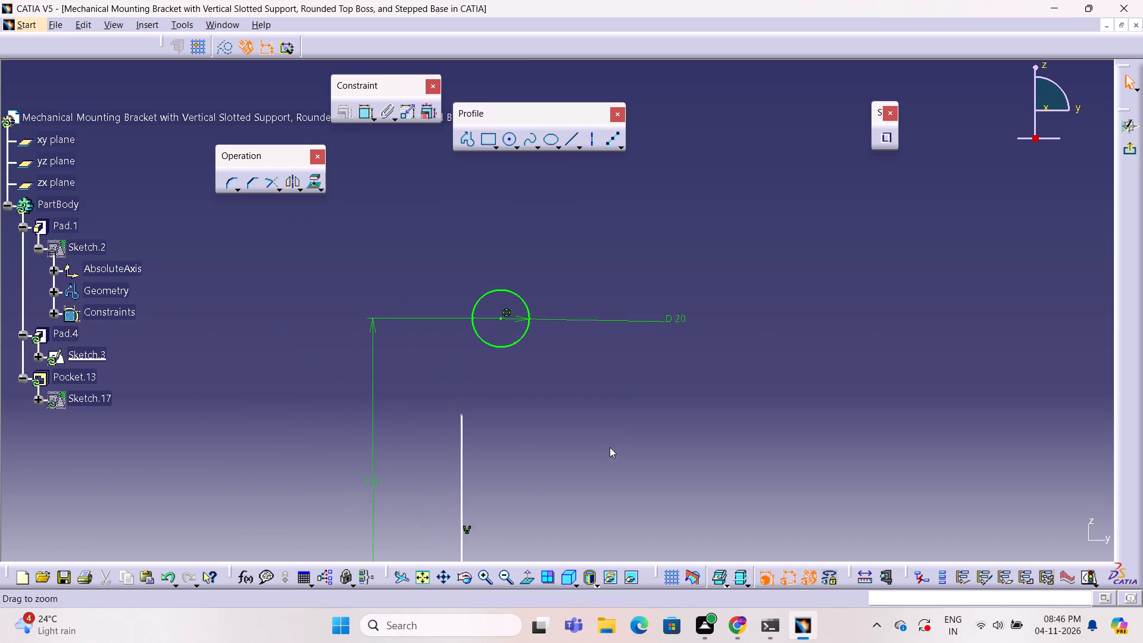
{"action": "middle_click_drag", "start_coordinate": [606, 431], "coordinate": [595, 472], "text": "ctrl"}
{"action": "middle_click", "coordinate": [595, 472], "text": "ctrl"}
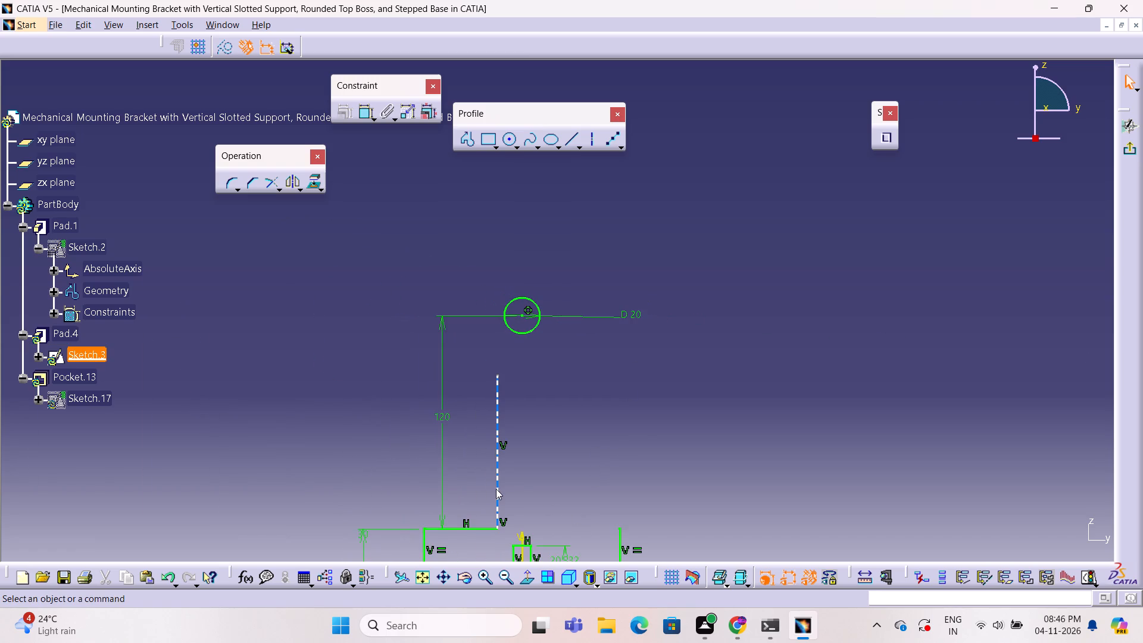
{"action": "left_click", "coordinate": [498, 489]}
{"action": "key", "text": "Delete"}
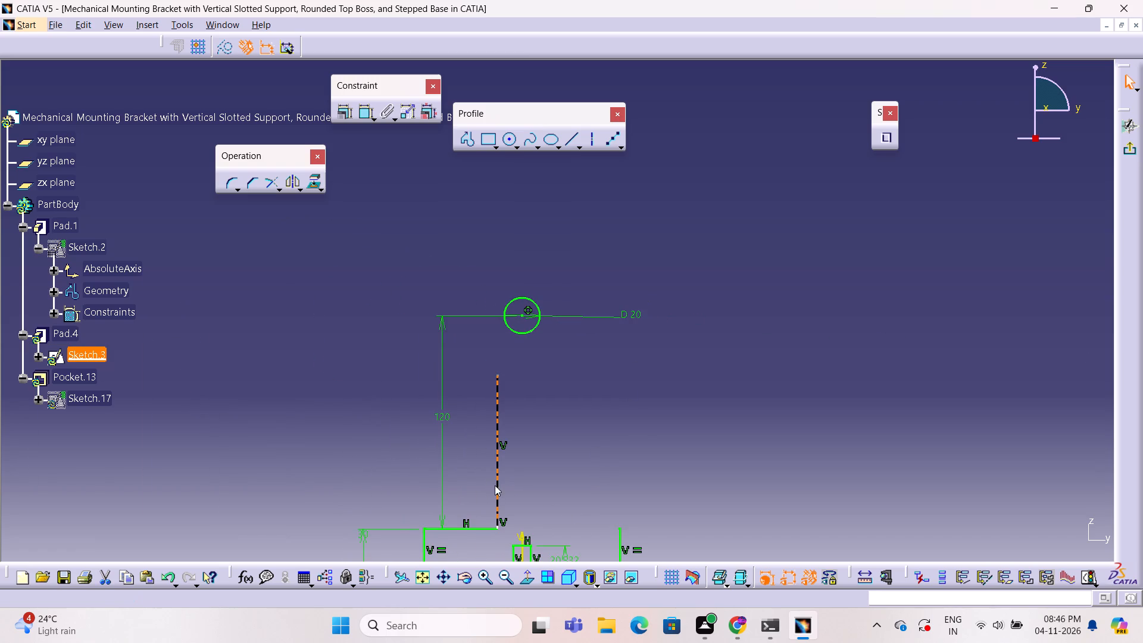
Delete the leftover endpoint at the inner end of the left horizontal step line.
{"action": "left_click", "coordinate": [498, 526]}
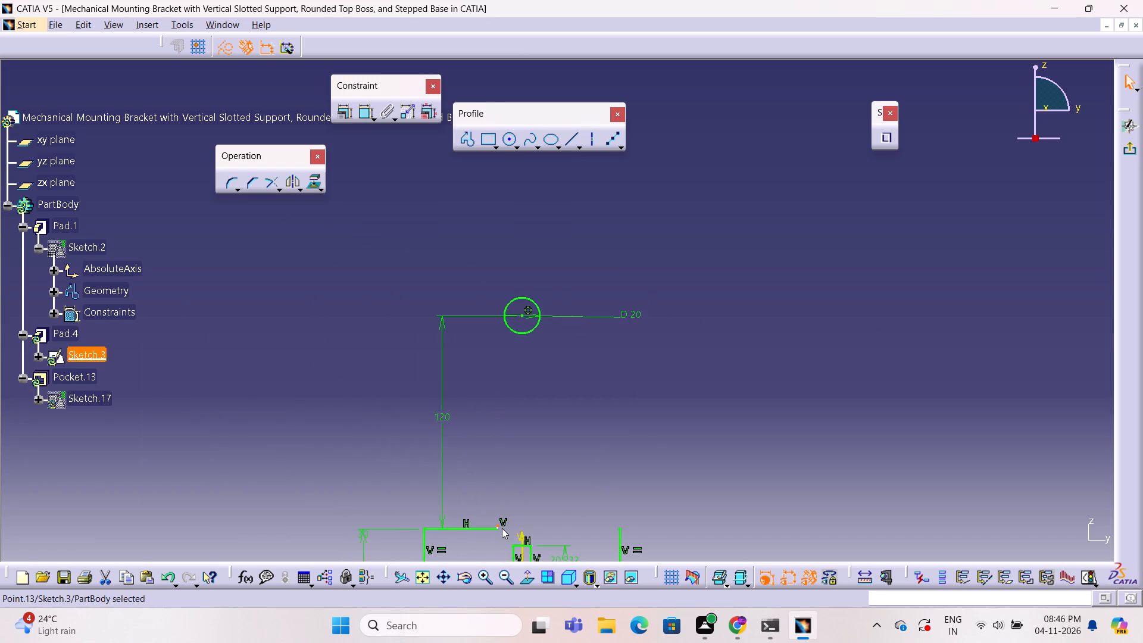
{"action": "key", "text": "Delete"}
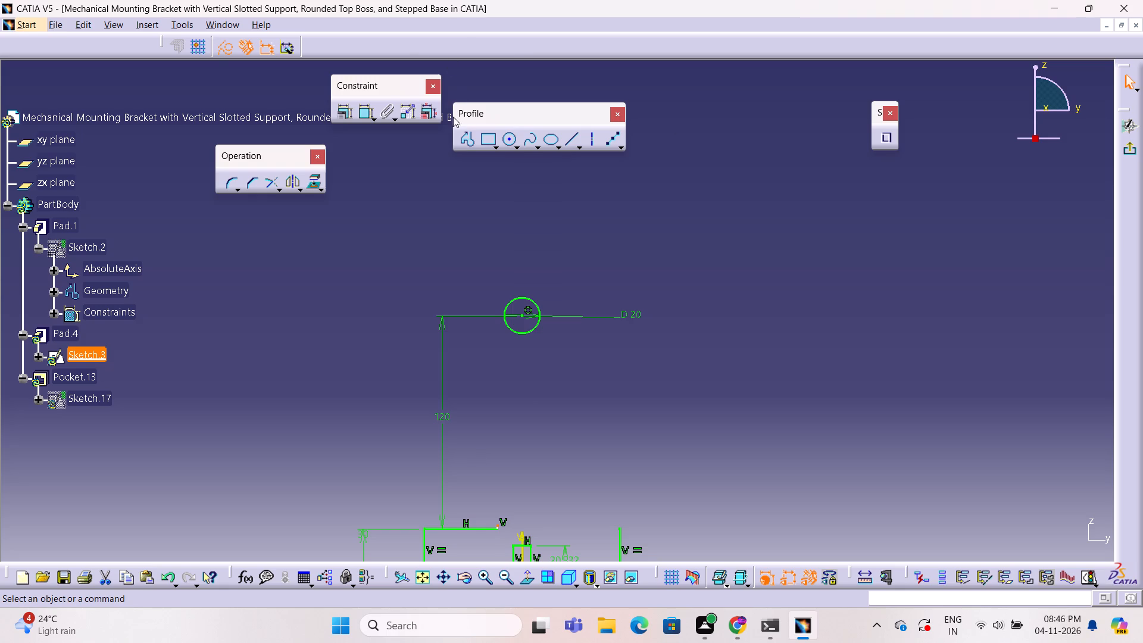
Sketch a near-vertical line about 120 mm long from the left step line's inner end to the top circle's left edge.
{"action": "left_click", "coordinate": [468, 136]}
{"action": "left_click", "coordinate": [498, 527]}
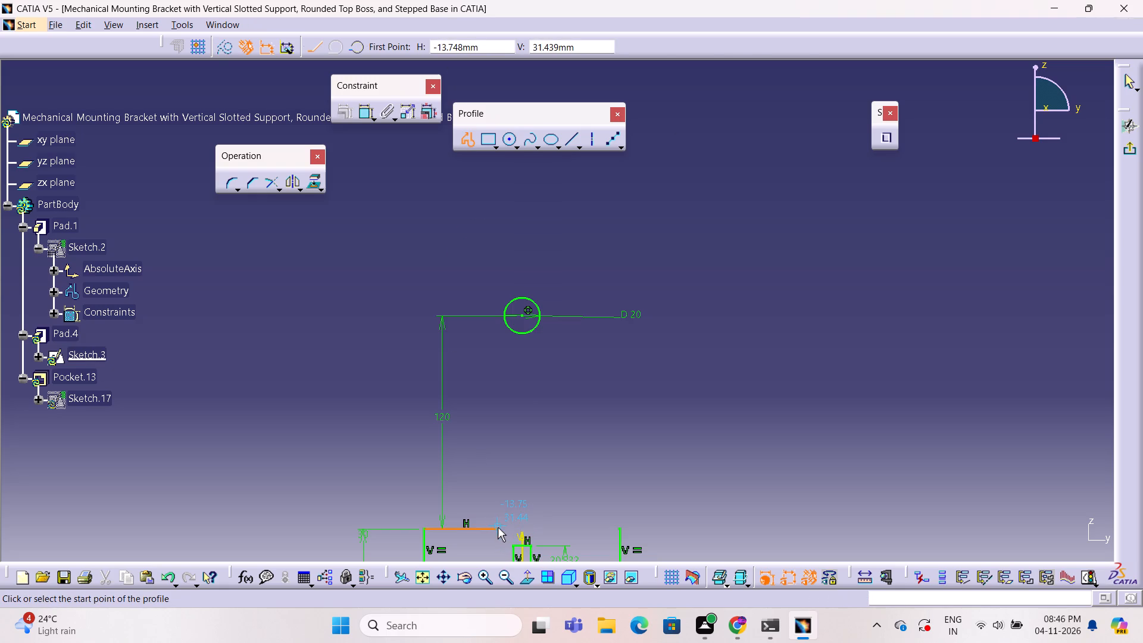
{"action": "left_click", "coordinate": [502, 315]}
{"action": "key", "text": "Escape"}
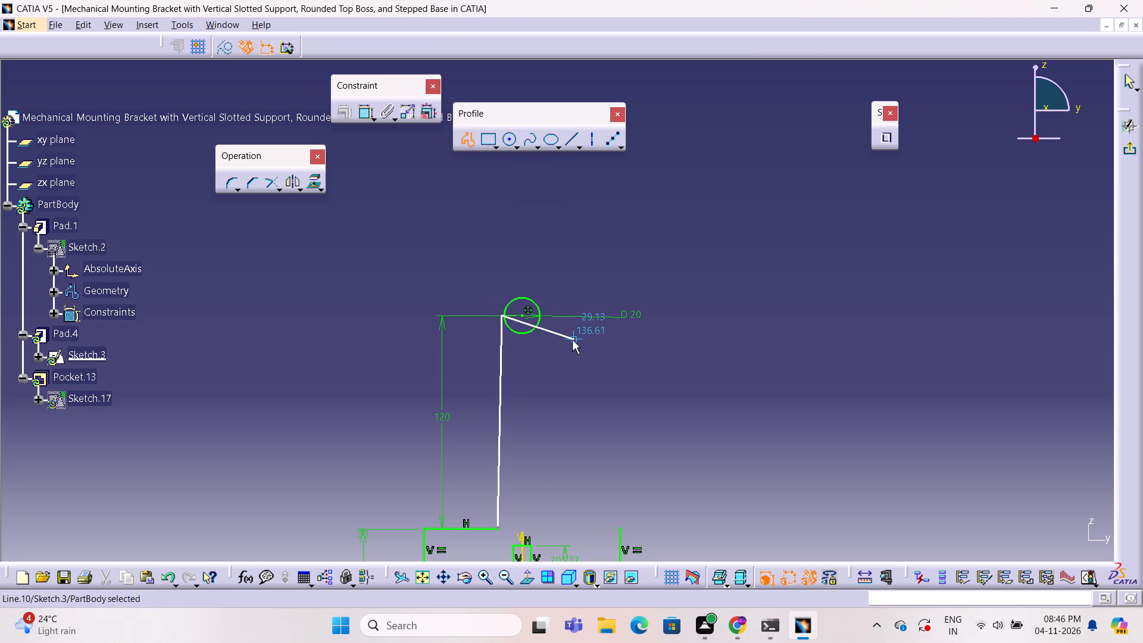
{"action": "key", "text": "Escape"}
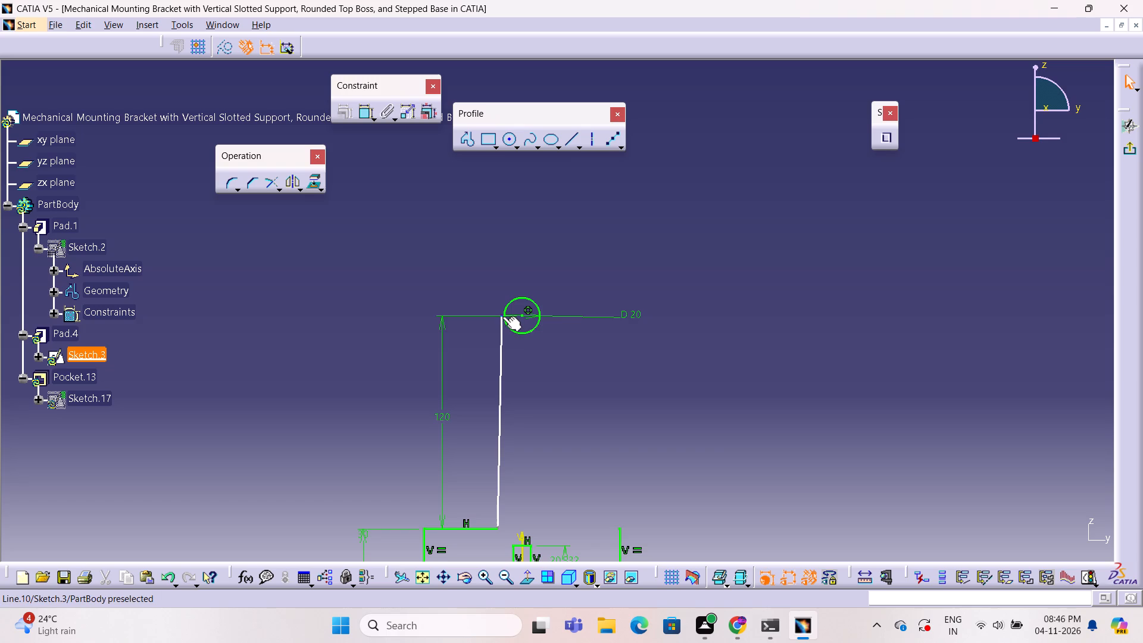
Constrain the tall line's upper endpoint to be coincident with the top circle.
{"action": "left_click", "coordinate": [502, 315]}
{"action": "left_click", "coordinate": [505, 311], "text": "ctrl"}
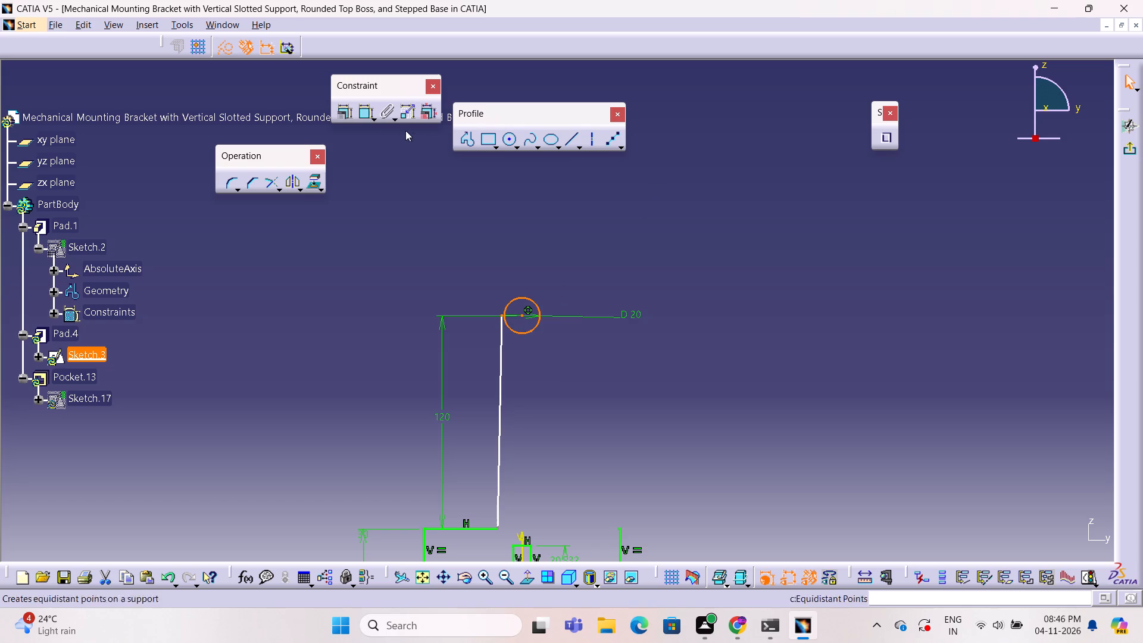
{"action": "left_click", "coordinate": [342, 114]}
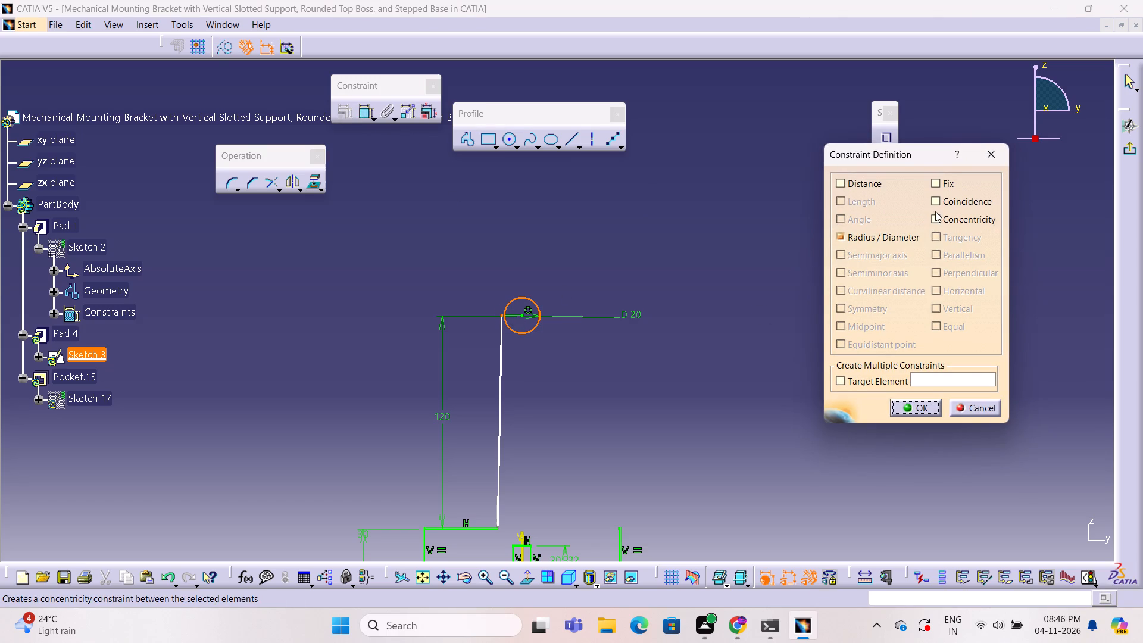
{"action": "left_click", "coordinate": [933, 202]}
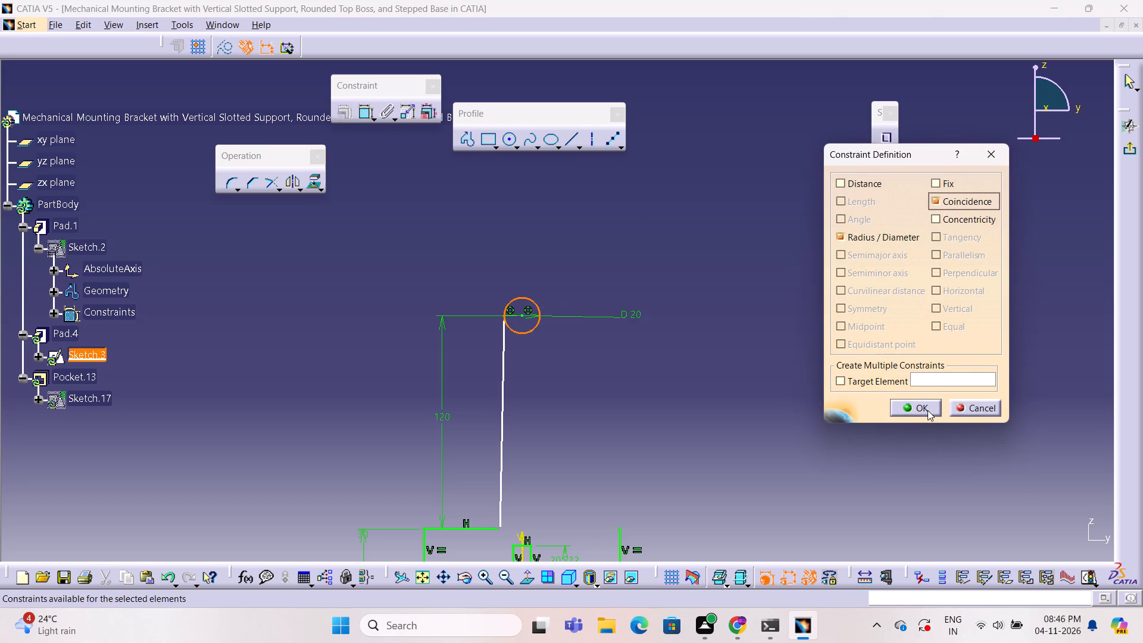
{"action": "left_click", "coordinate": [927, 406]}
Apply a vertical constraint to the tall line.
{"action": "left_click", "coordinate": [503, 378]}
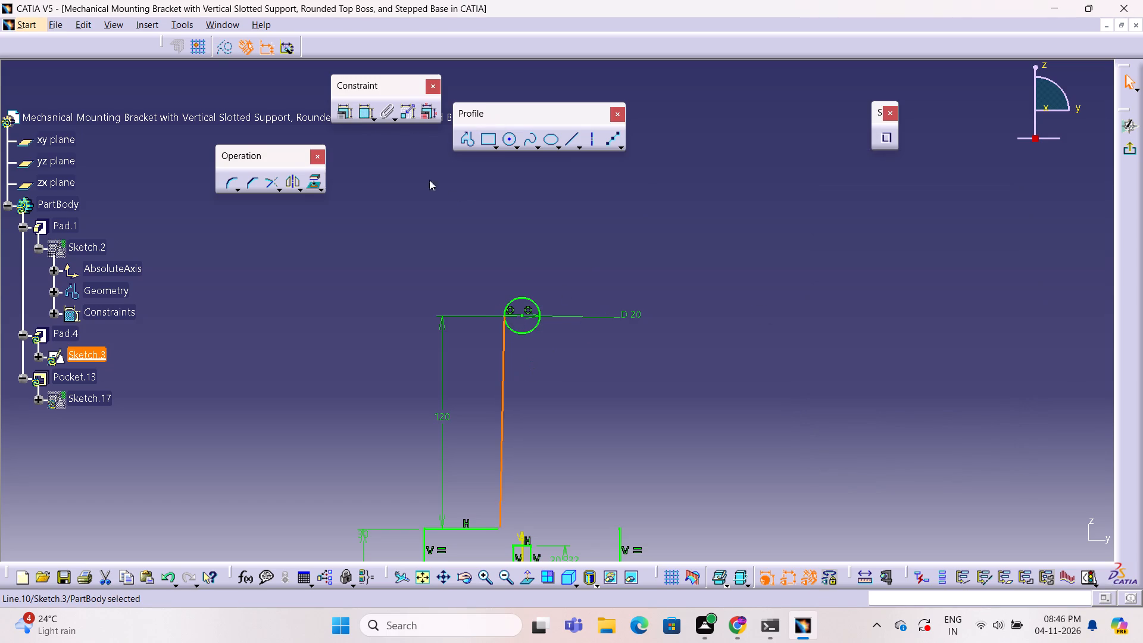
{"action": "left_click", "coordinate": [345, 106]}
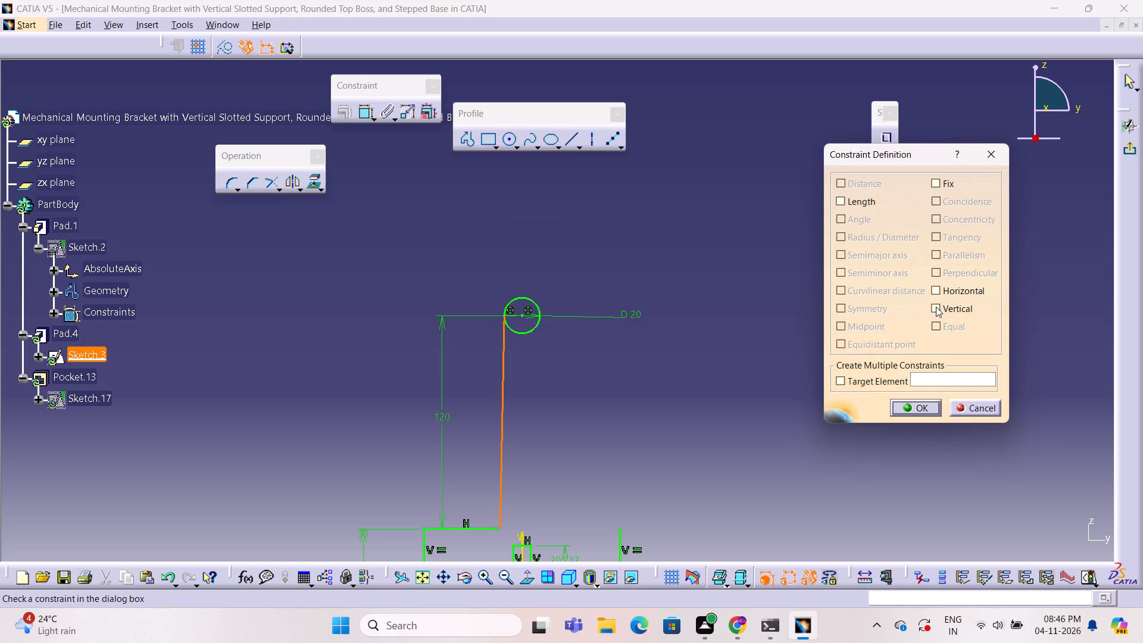
{"action": "left_click", "coordinate": [936, 307]}
{"action": "left_click", "coordinate": [927, 408]}
{"action": "left_click", "coordinate": [763, 399]}
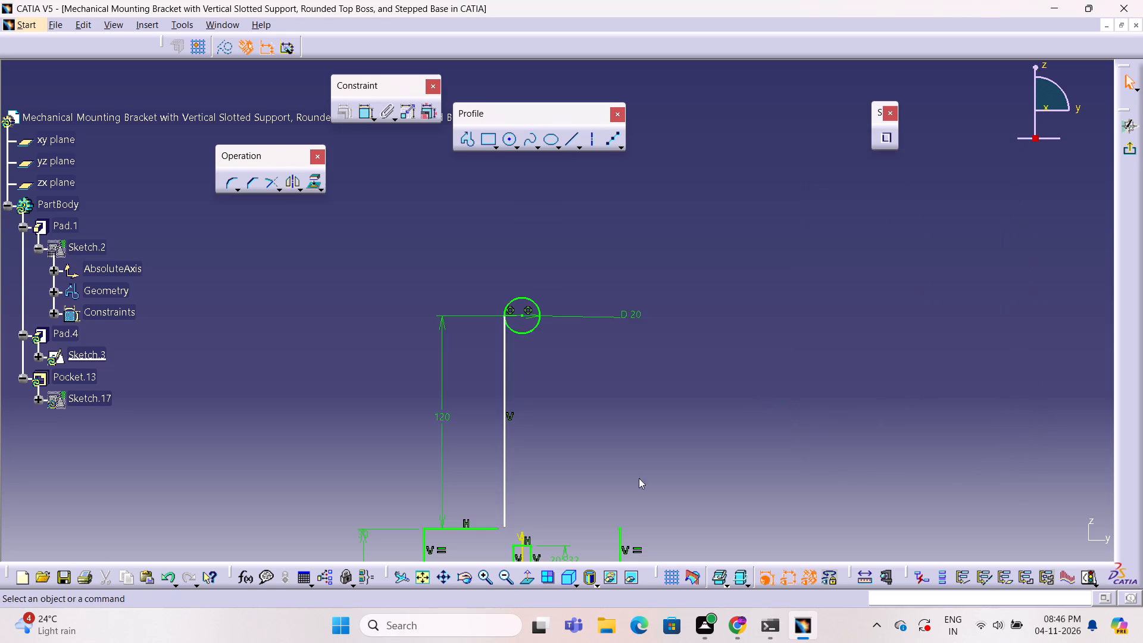
Constrain the tall line's lower endpoint to be coincident with the left horizontal step line.
{"action": "middle_click_drag", "start_coordinate": [569, 493], "coordinate": [571, 514], "text": "ctrl"}
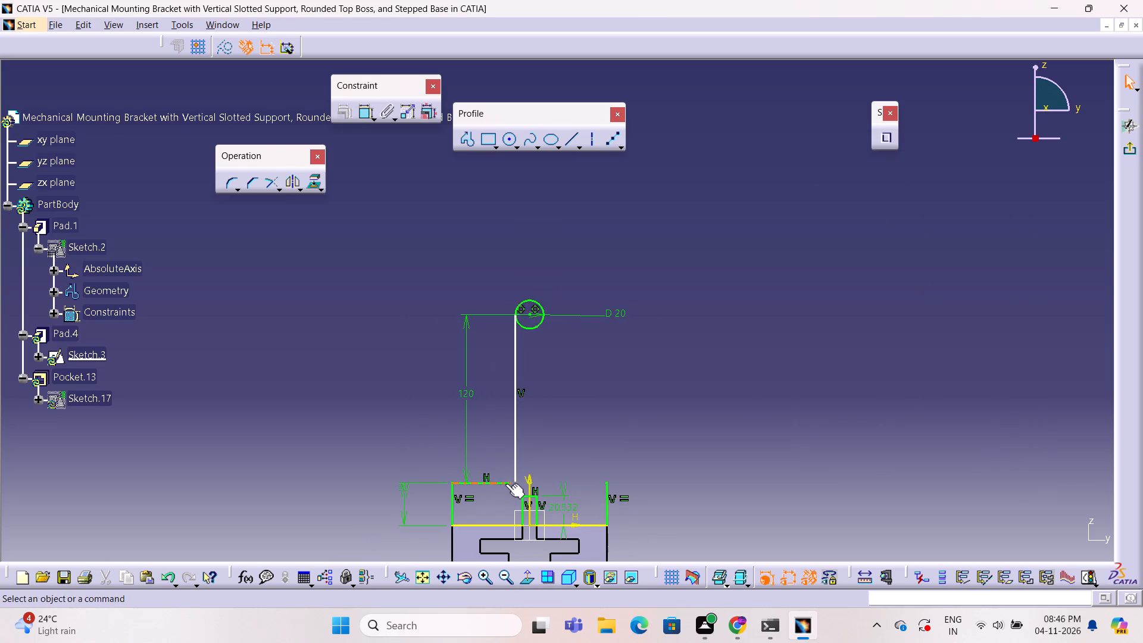
{"action": "left_click", "coordinate": [510, 483]}
{"action": "left_click", "coordinate": [516, 481], "text": "ctrl"}
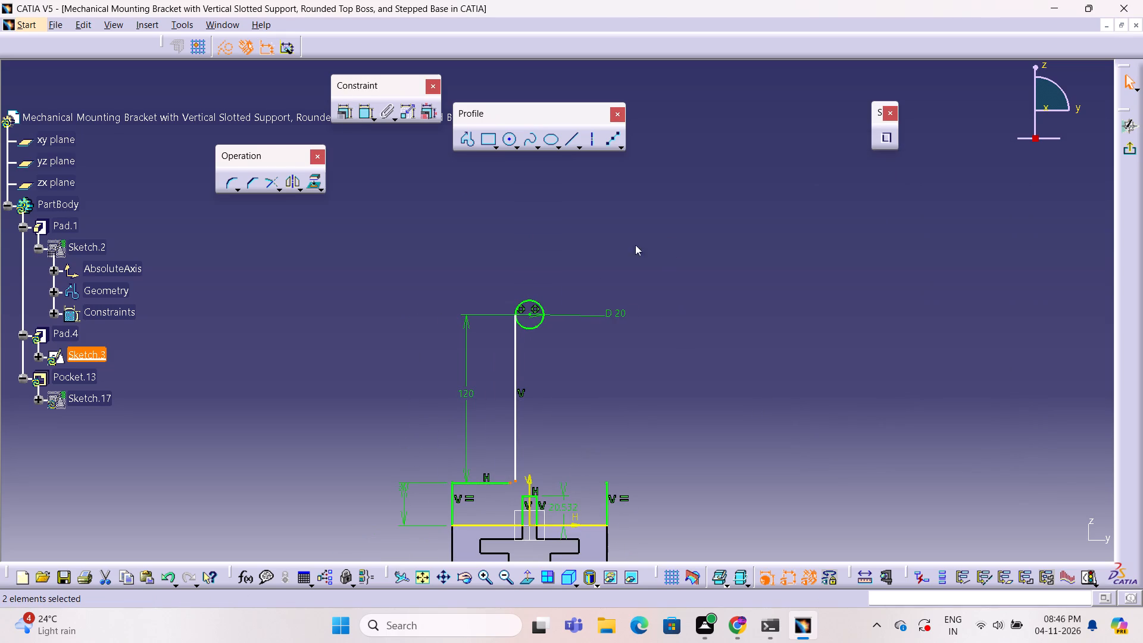
{"action": "left_click", "coordinate": [343, 102]}
{"action": "left_click", "coordinate": [934, 197]}
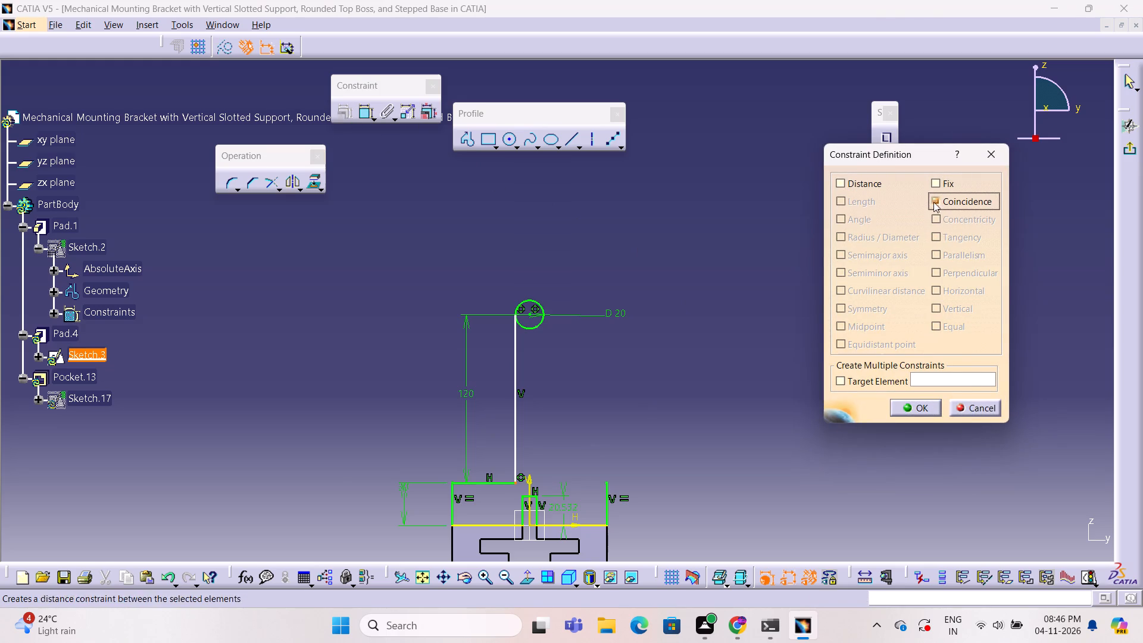
{"action": "left_click", "coordinate": [929, 404]}
{"action": "left_click", "coordinate": [757, 342]}
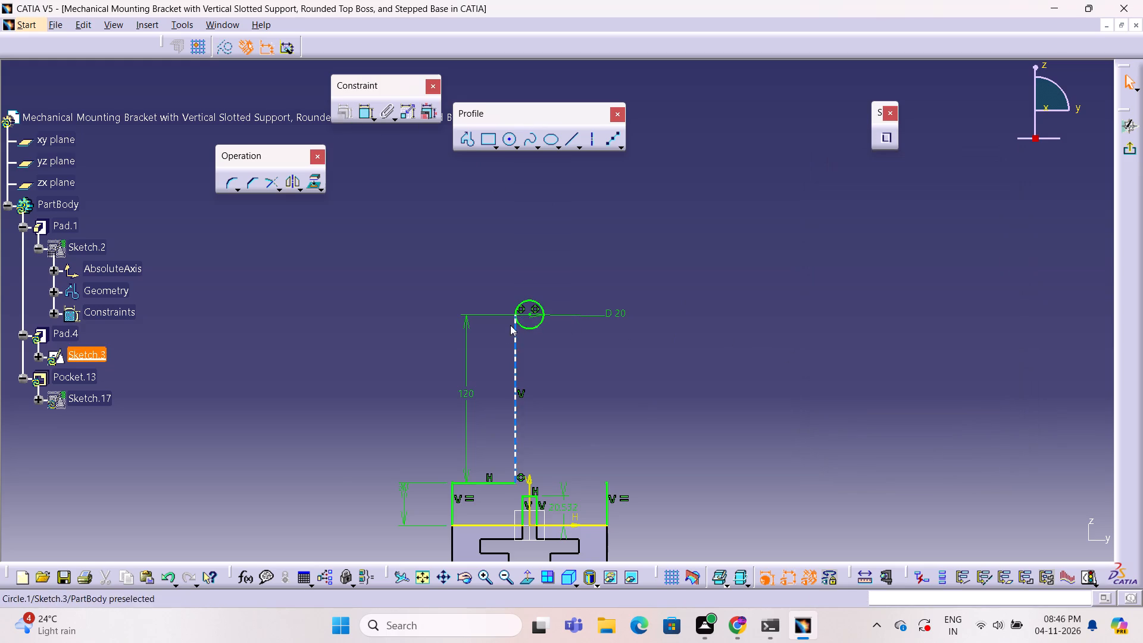
Make the tall vertical line tangent to the top circle and test whether the line and the step can still move.
{"action": "left_click", "coordinate": [513, 330]}
{"action": "left_click", "coordinate": [520, 323], "text": "ctrl"}
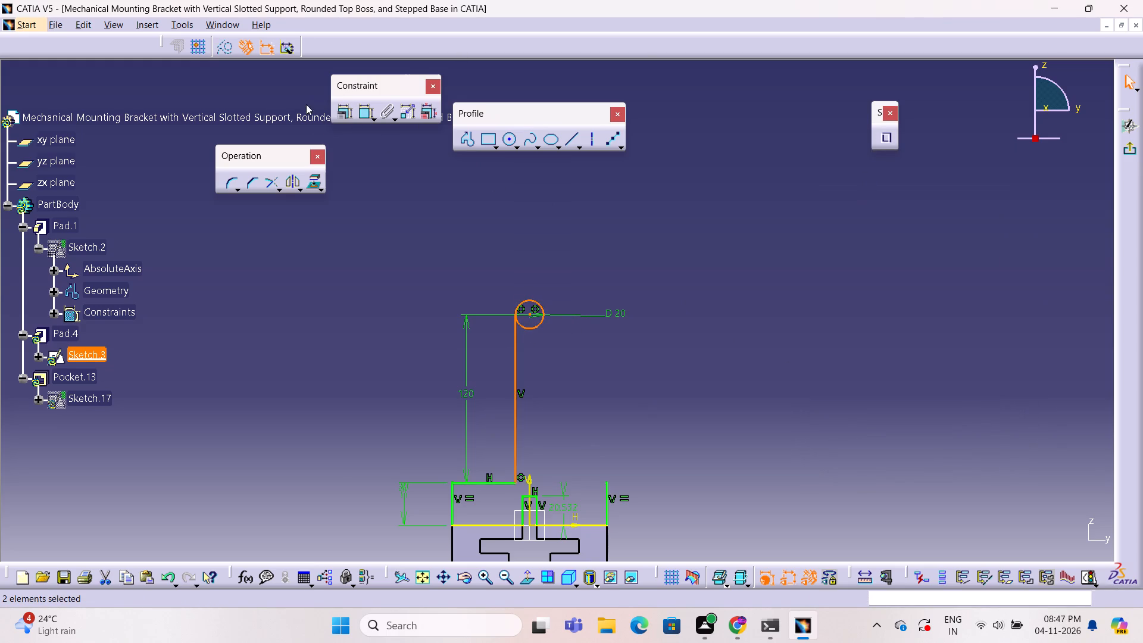
{"action": "left_click", "coordinate": [344, 110]}
{"action": "left_click", "coordinate": [944, 234]}
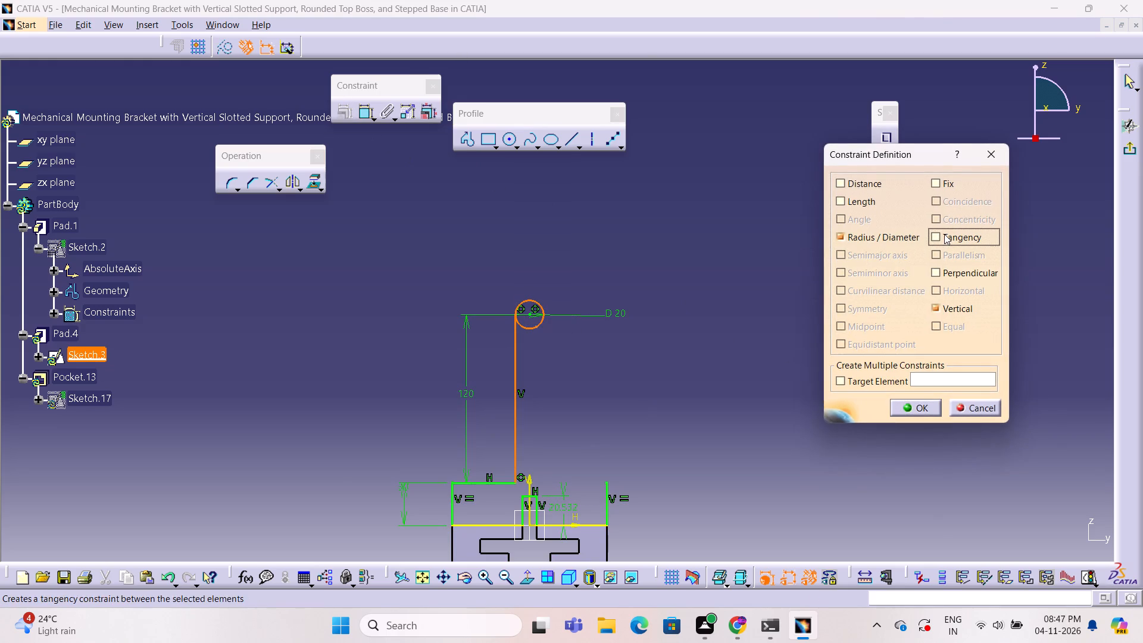
{"action": "left_click", "coordinate": [916, 411]}
{"action": "left_click", "coordinate": [857, 374]}
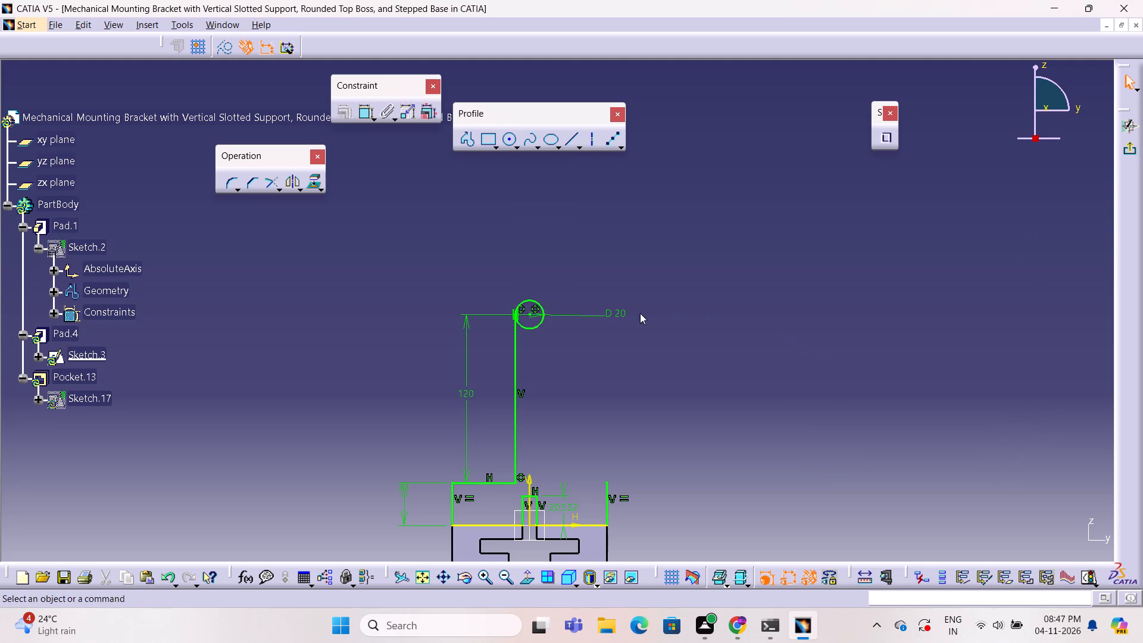
{"action": "left_click_drag", "start_coordinate": [516, 448], "coordinate": [563, 426]}
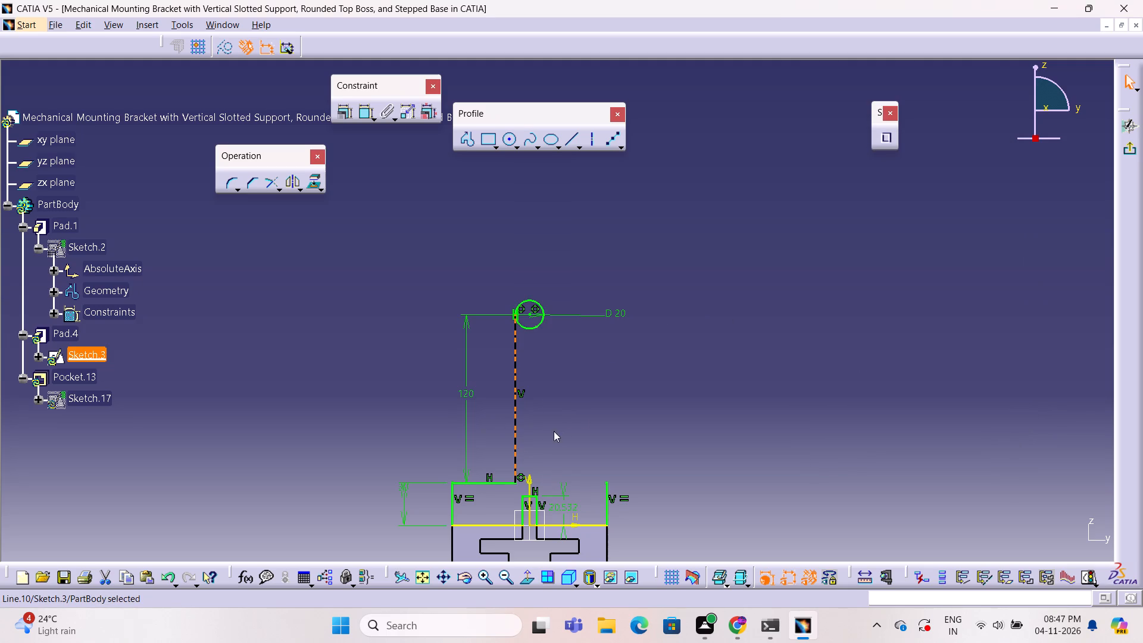
{"action": "left_click_drag", "start_coordinate": [505, 485], "coordinate": [520, 452]}
{"action": "left_click", "coordinate": [636, 427]}
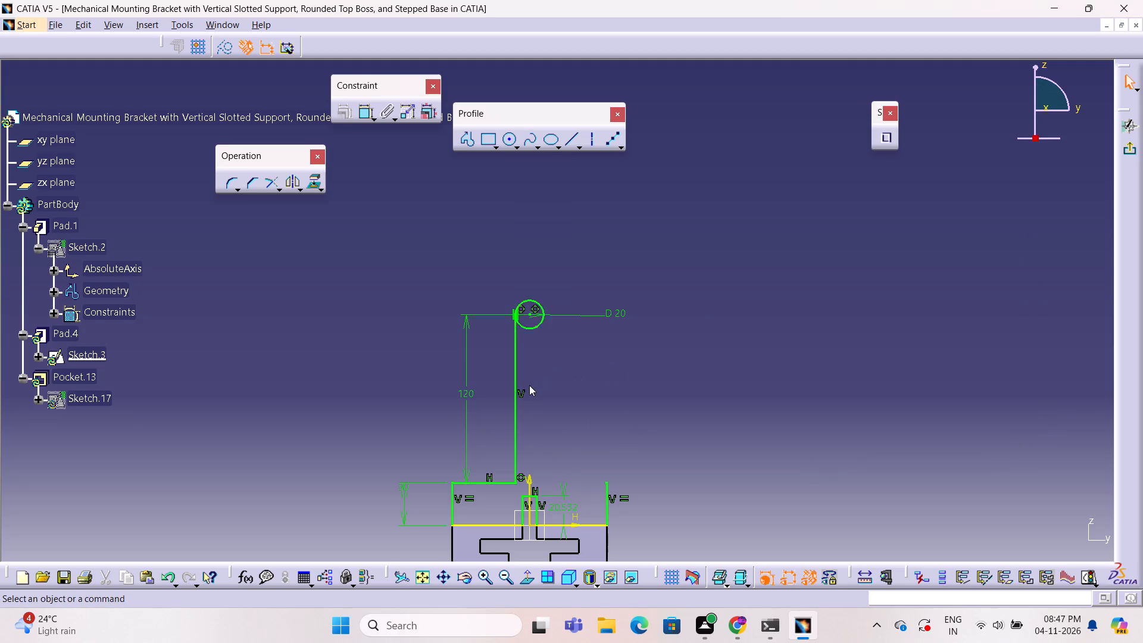
Mirror the tall vertical line and the left horizontal step line about the sketch's vertical axis.
{"action": "left_click", "coordinate": [516, 412]}
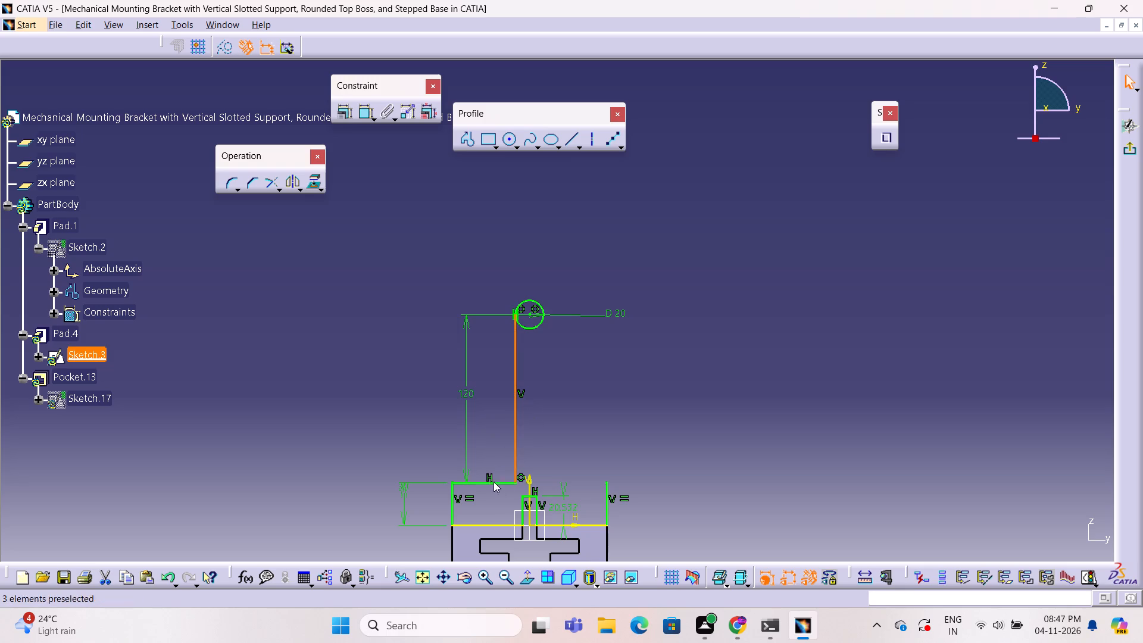
{"action": "left_click", "coordinate": [495, 482], "text": "ctrl"}
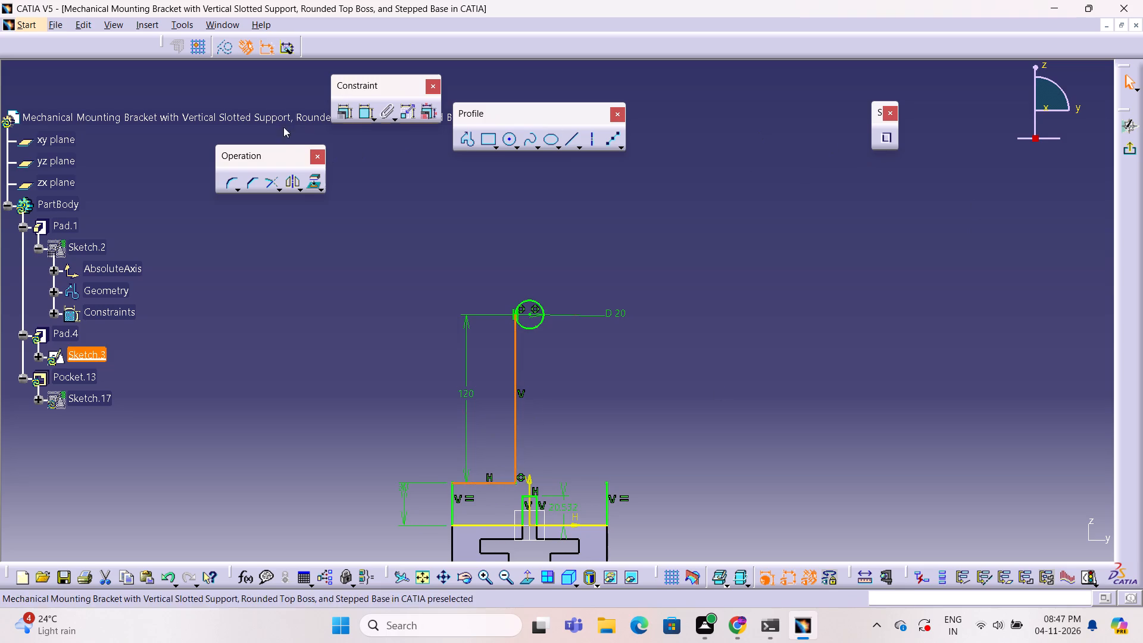
{"action": "left_click", "coordinate": [288, 183]}
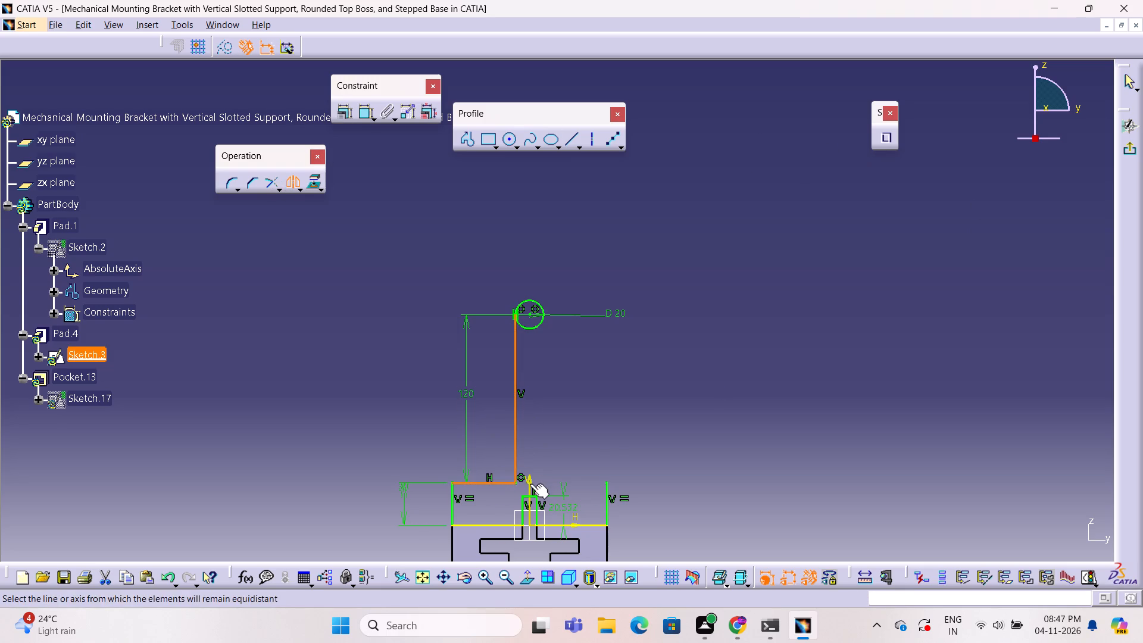
{"action": "left_click", "coordinate": [529, 482]}
{"action": "left_click", "coordinate": [661, 424]}
Switch the top circle's dimension from diameter to radius and set it to 15 mm.
{"action": "middle_click_drag", "start_coordinate": [623, 344], "coordinate": [663, 215], "text": "ctrl"}
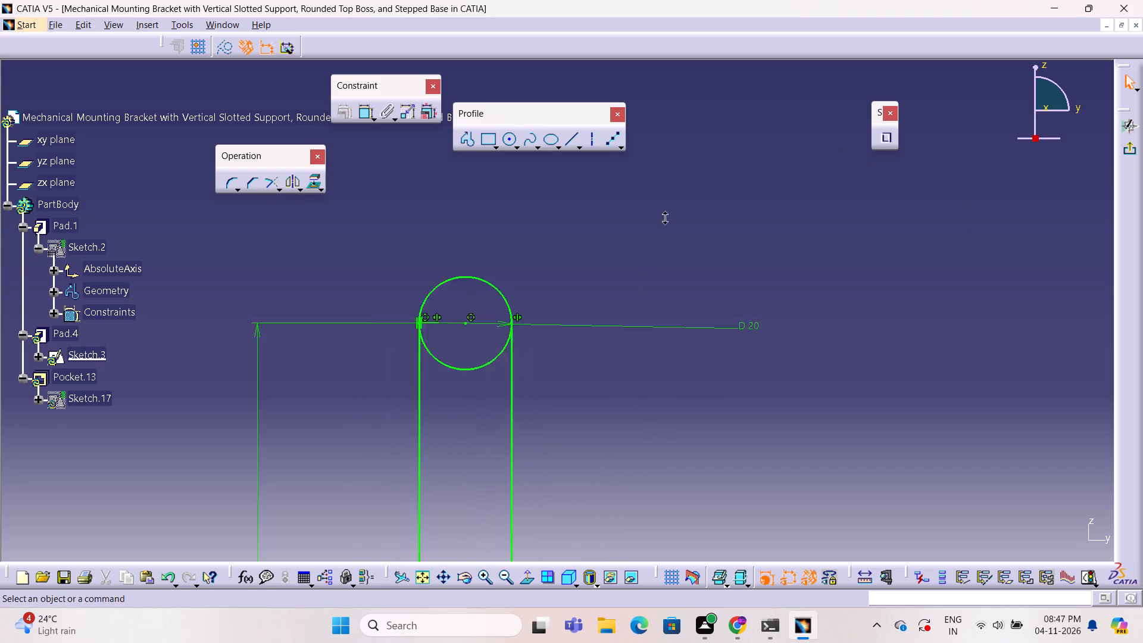
{"action": "middle_click_drag", "start_coordinate": [663, 215], "coordinate": [667, 203], "text": "ctrl"}
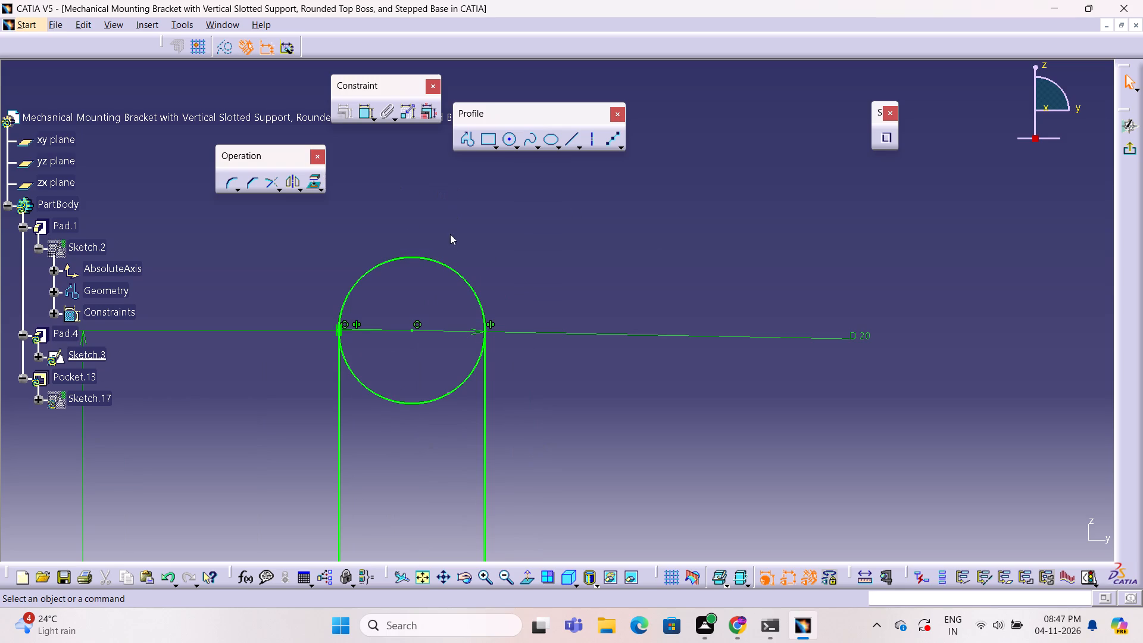
{"action": "double_click", "coordinate": [866, 331]}
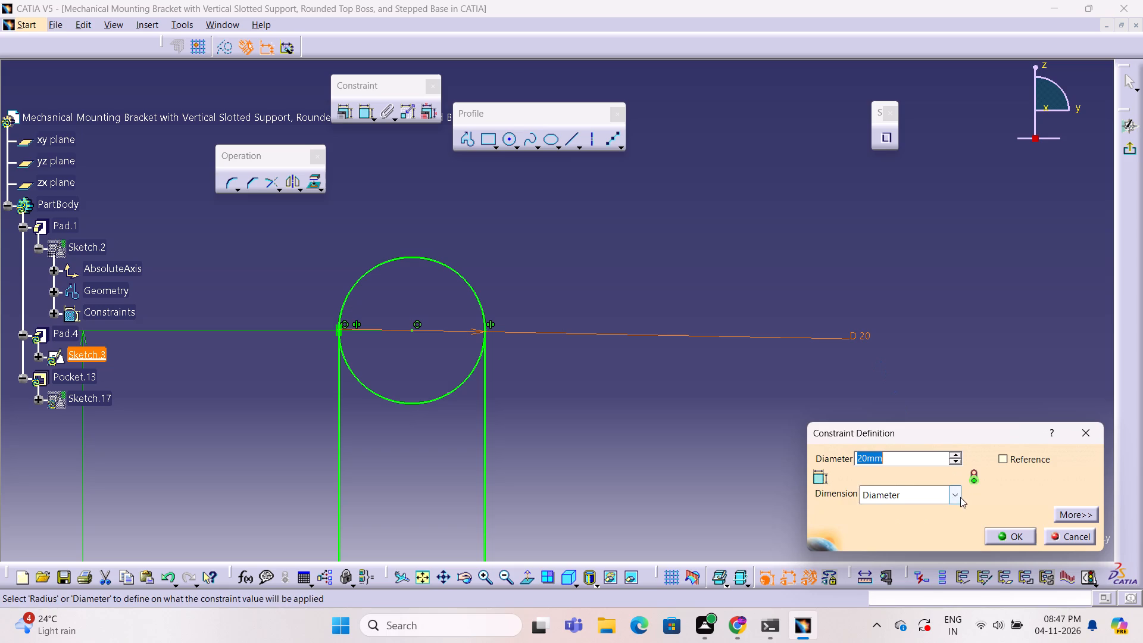
{"action": "left_click", "coordinate": [960, 497]}
{"action": "left_click", "coordinate": [944, 514]}
{"action": "double_click", "coordinate": [917, 456]}
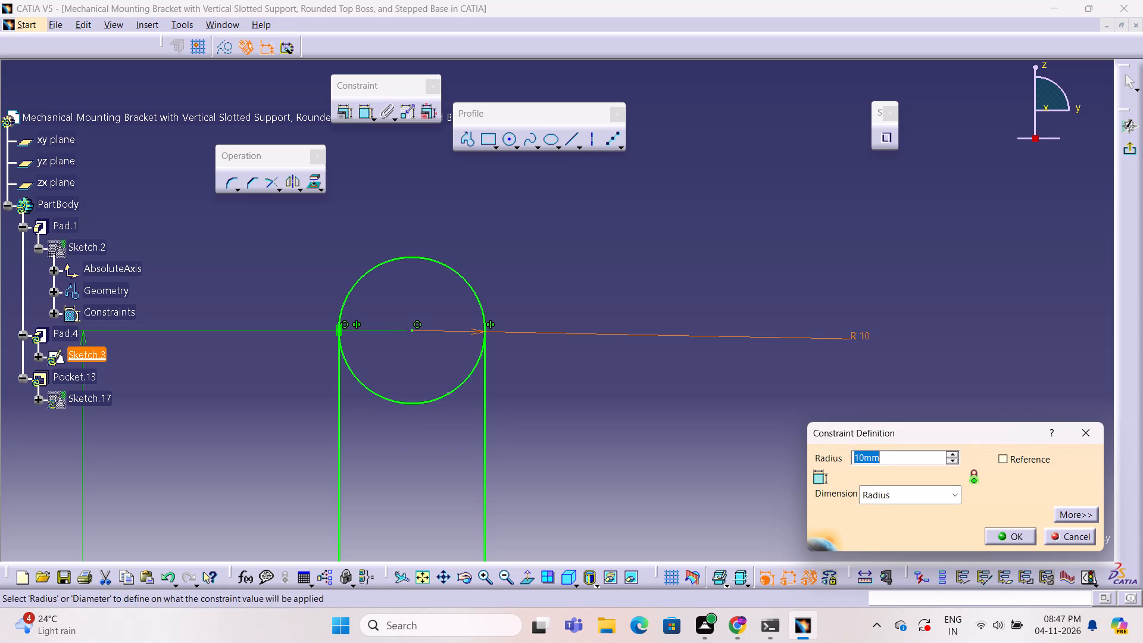
{"action": "type", "text": "15"}
{"action": "left_click", "coordinate": [1000, 537]}
{"action": "left_click", "coordinate": [847, 439]}
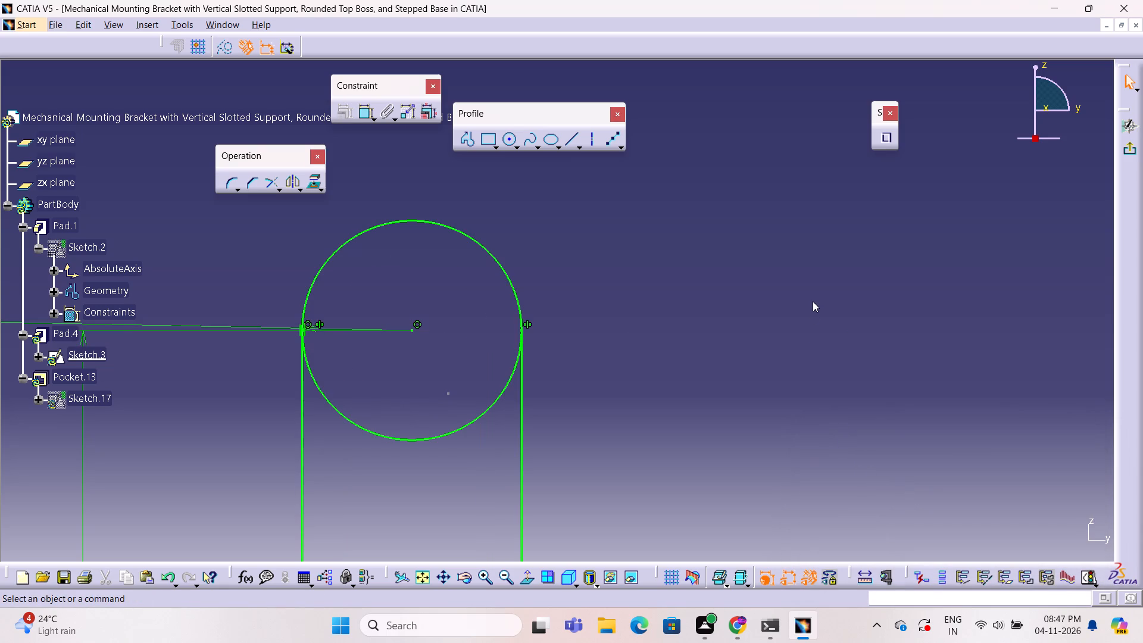
Delete the stray point inside the lower part of the top circle.
{"action": "middle_click_drag", "start_coordinate": [813, 307], "coordinate": [808, 332], "text": "ctrl"}
{"action": "left_click", "coordinate": [476, 371]}
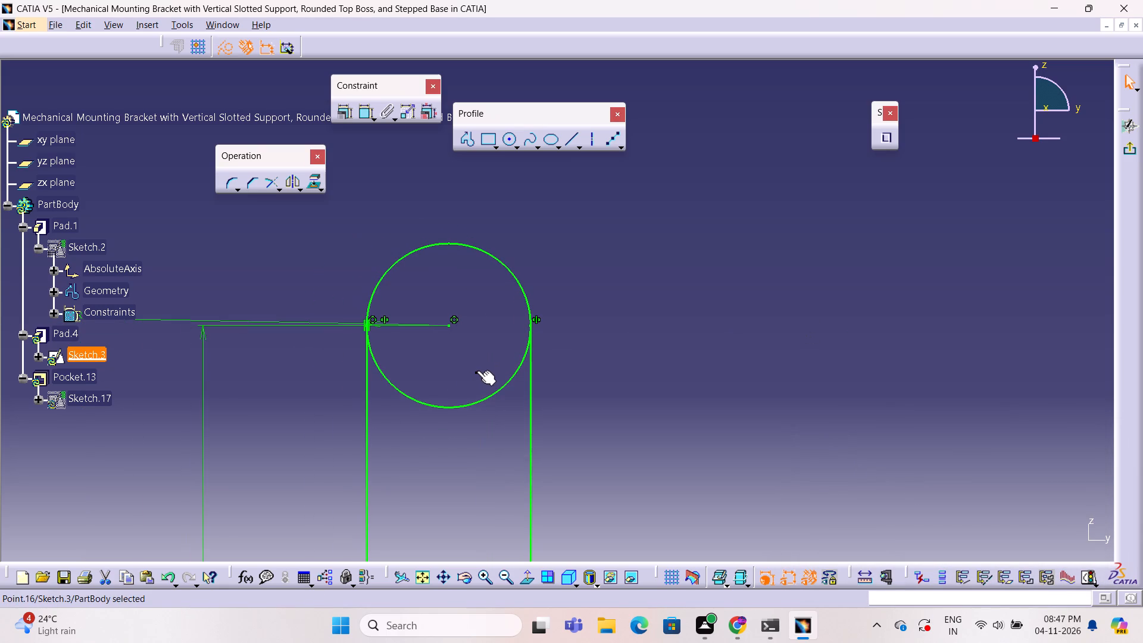
{"action": "key", "text": "Delete"}
Reposition the R 15 dimension label to the upper left of the top circle, clear of the 120 mm dimension.
{"action": "middle_click_drag", "start_coordinate": [601, 265], "coordinate": [561, 388], "text": "ctrl"}
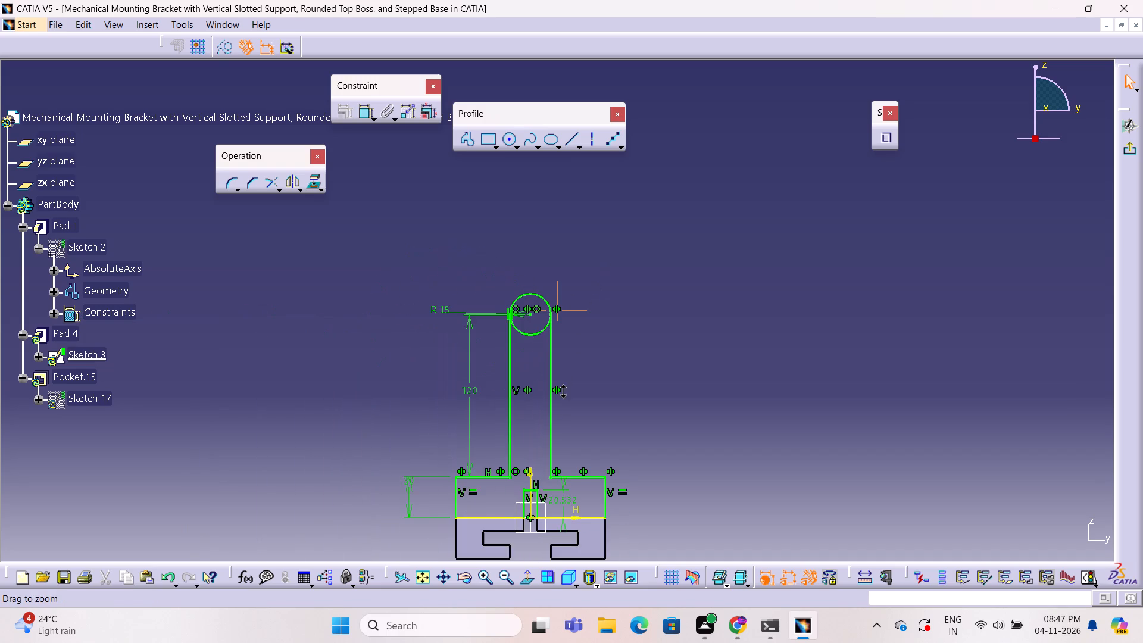
{"action": "middle_click_drag", "start_coordinate": [561, 388], "coordinate": [561, 388], "text": "ctrl"}
{"action": "left_click_drag", "start_coordinate": [448, 309], "coordinate": [452, 301]}
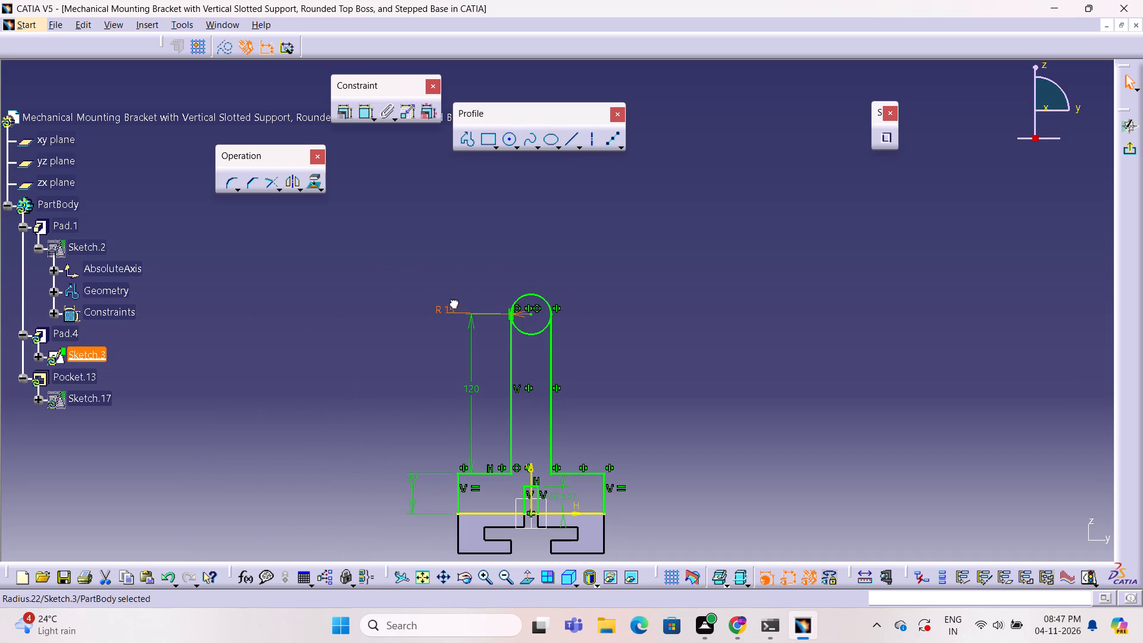
{"action": "left_click_drag", "start_coordinate": [452, 301], "coordinate": [430, 294]}
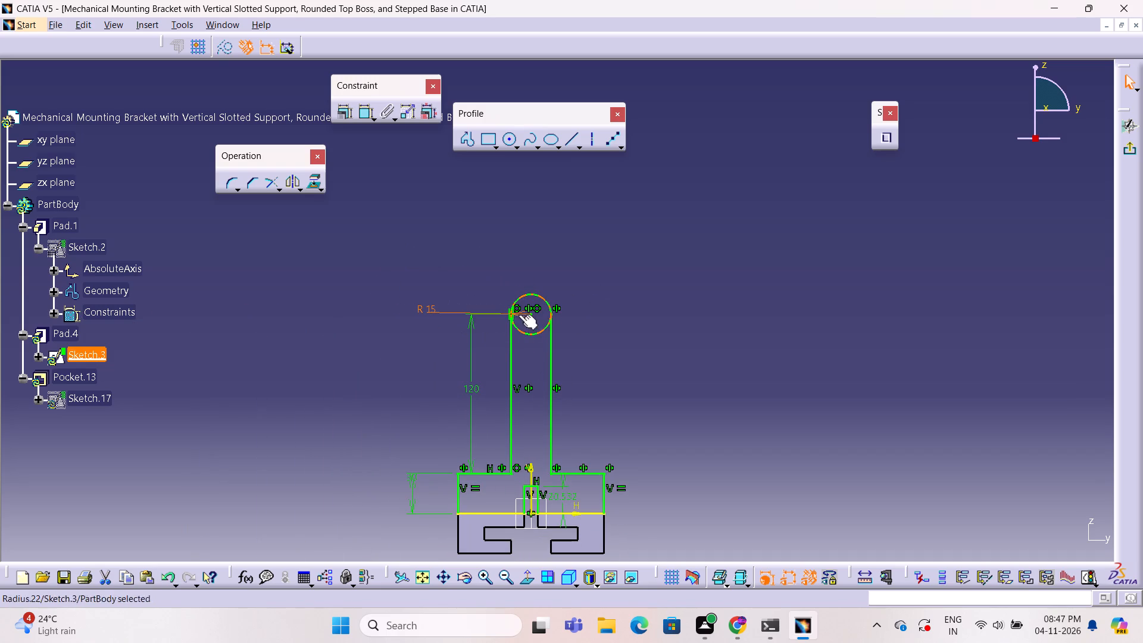
{"action": "left_click_drag", "start_coordinate": [519, 314], "coordinate": [547, 282]}
{"action": "left_click", "coordinate": [586, 279]}
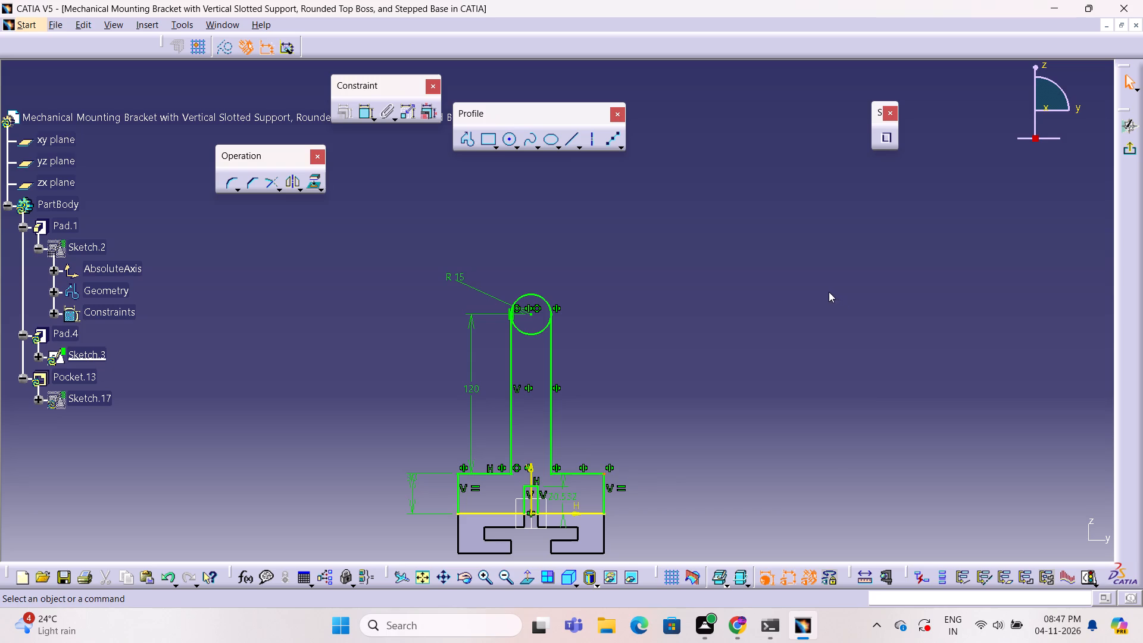
Delete the small central rectangle's height dimension and stretch its top edge upward to about 94 mm above the horizontal axis.
{"action": "left_click", "coordinate": [563, 496]}
{"action": "key", "text": "Delete"}
{"action": "left_click_drag", "start_coordinate": [529, 486], "coordinate": [543, 386]}
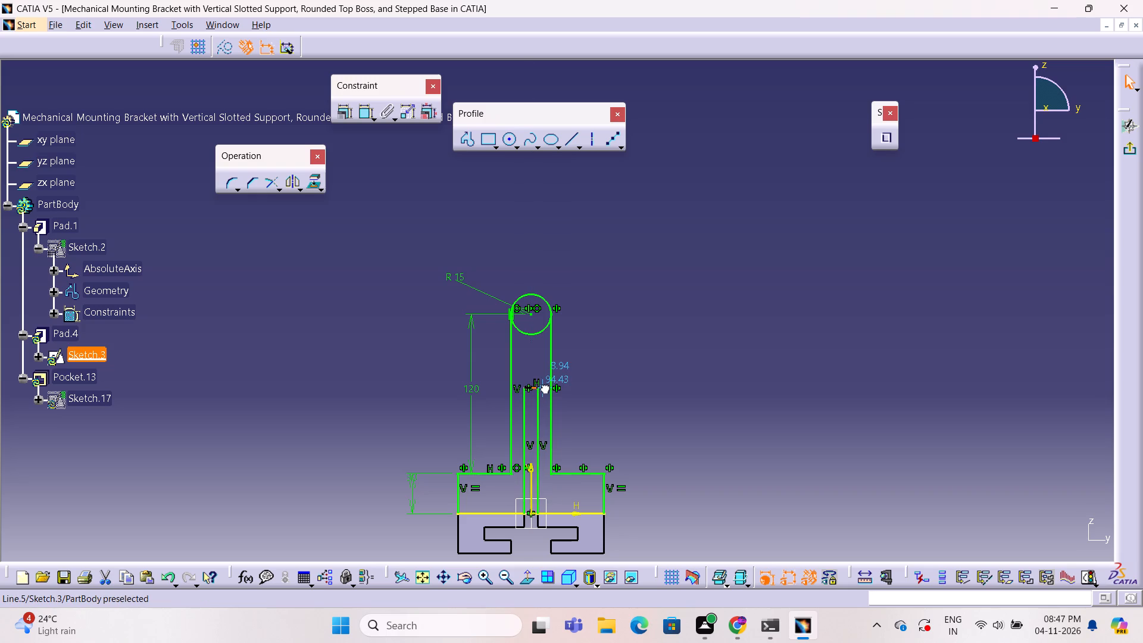
Stretch the top edge of the central slot upward to about 113 mm above the horizontal axis.
{"action": "left_click_drag", "start_coordinate": [543, 386], "coordinate": [541, 362]}
{"action": "left_click", "coordinate": [633, 349]}
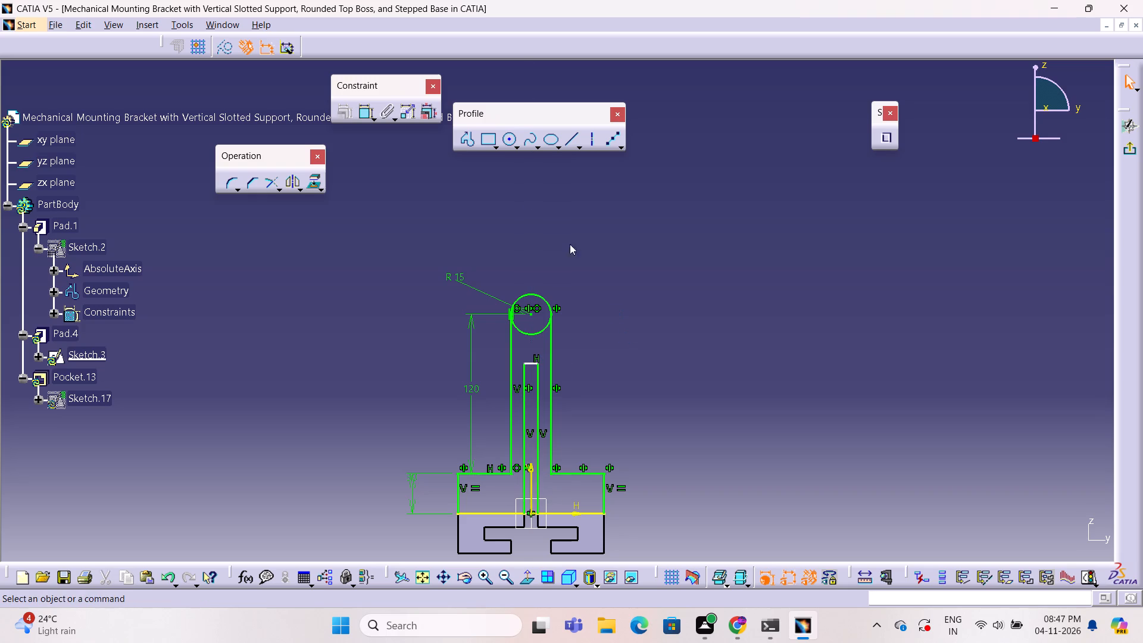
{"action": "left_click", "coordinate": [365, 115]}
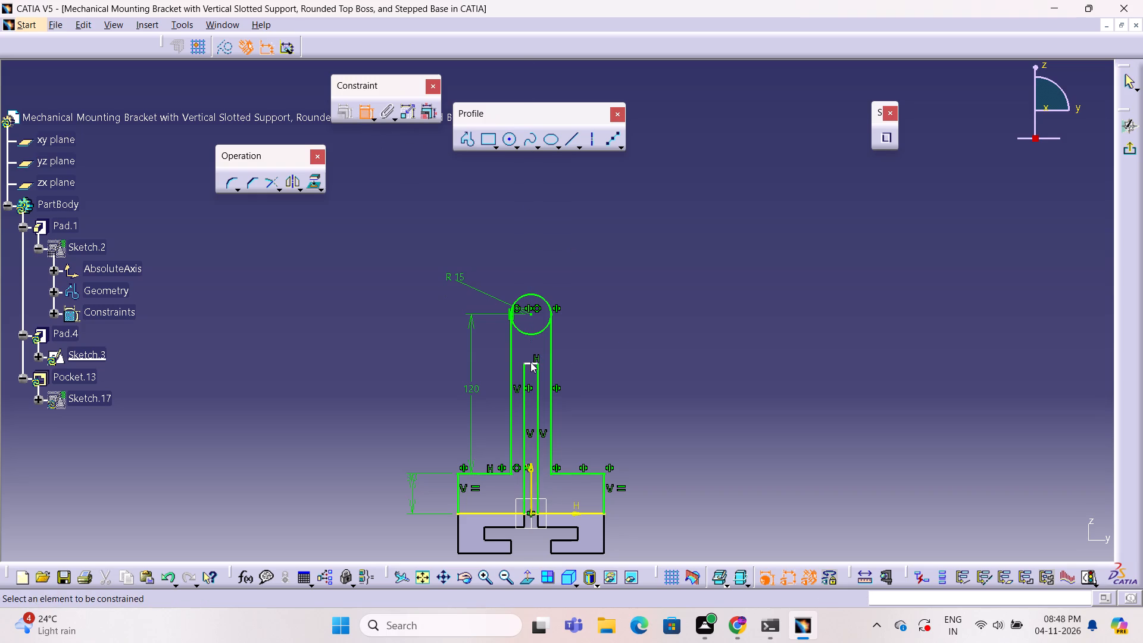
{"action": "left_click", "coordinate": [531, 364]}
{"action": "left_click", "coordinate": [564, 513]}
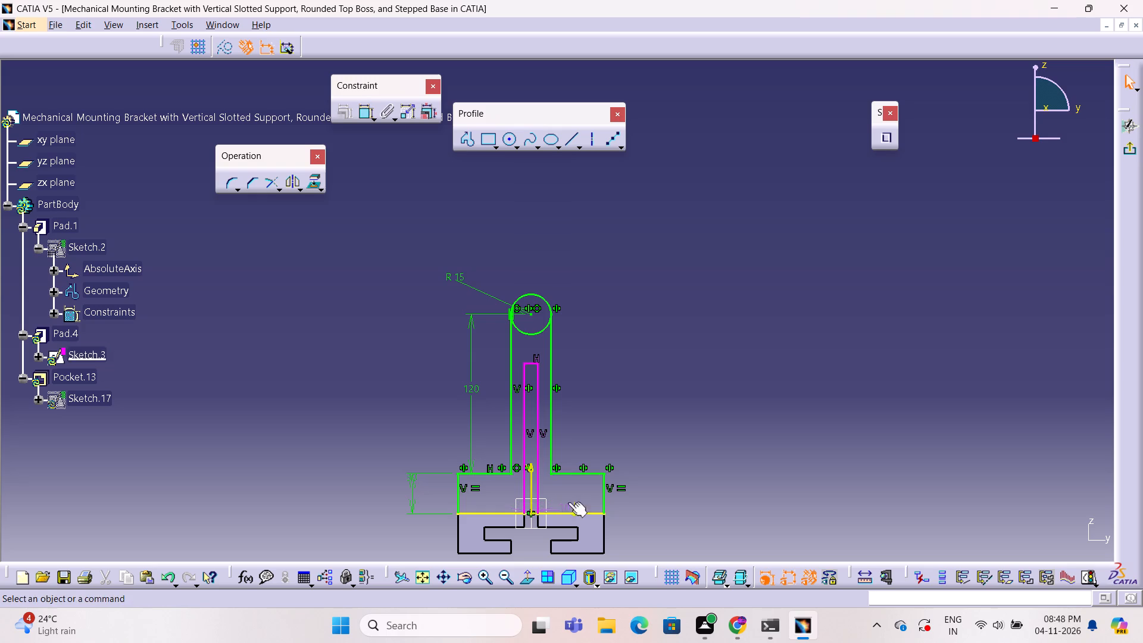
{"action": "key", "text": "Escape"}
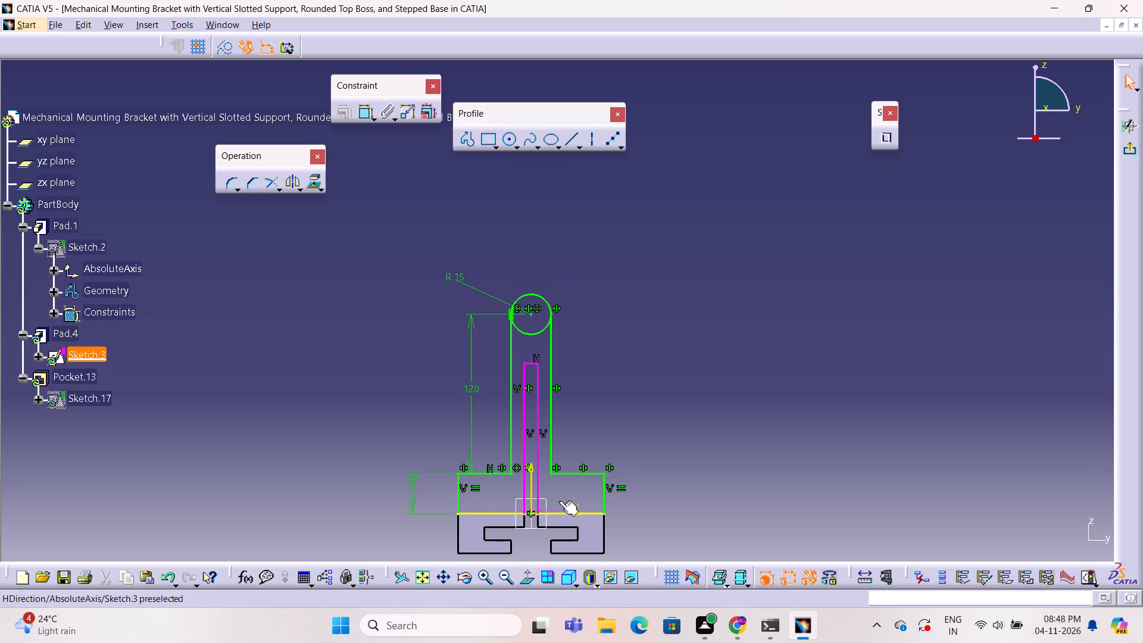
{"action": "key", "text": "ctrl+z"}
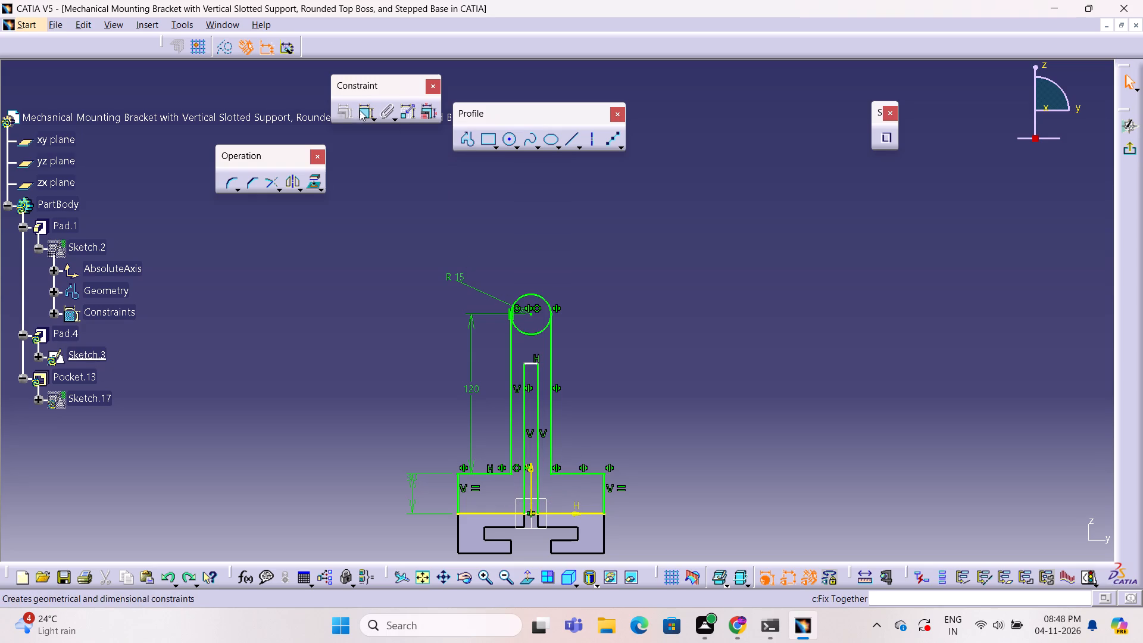
Dimension the central slot's top edge from the horizontal axis and set the distance to 110 mm.
{"action": "left_click", "coordinate": [361, 111]}
{"action": "left_click", "coordinate": [533, 362]}
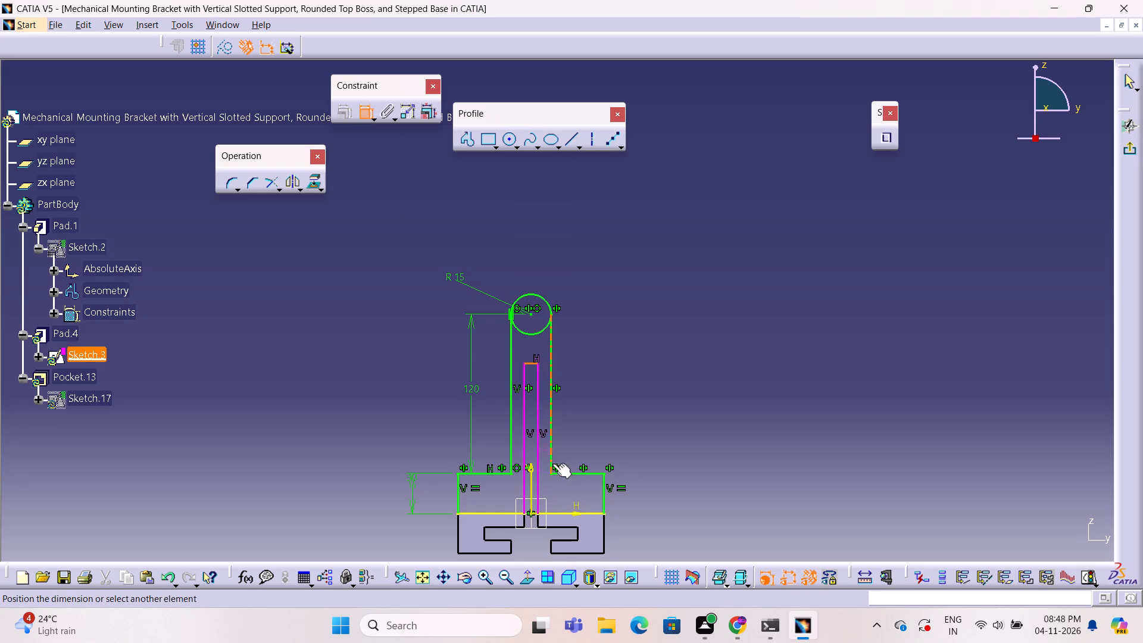
{"action": "left_click", "coordinate": [561, 514]}
{"action": "left_click", "coordinate": [622, 442]}
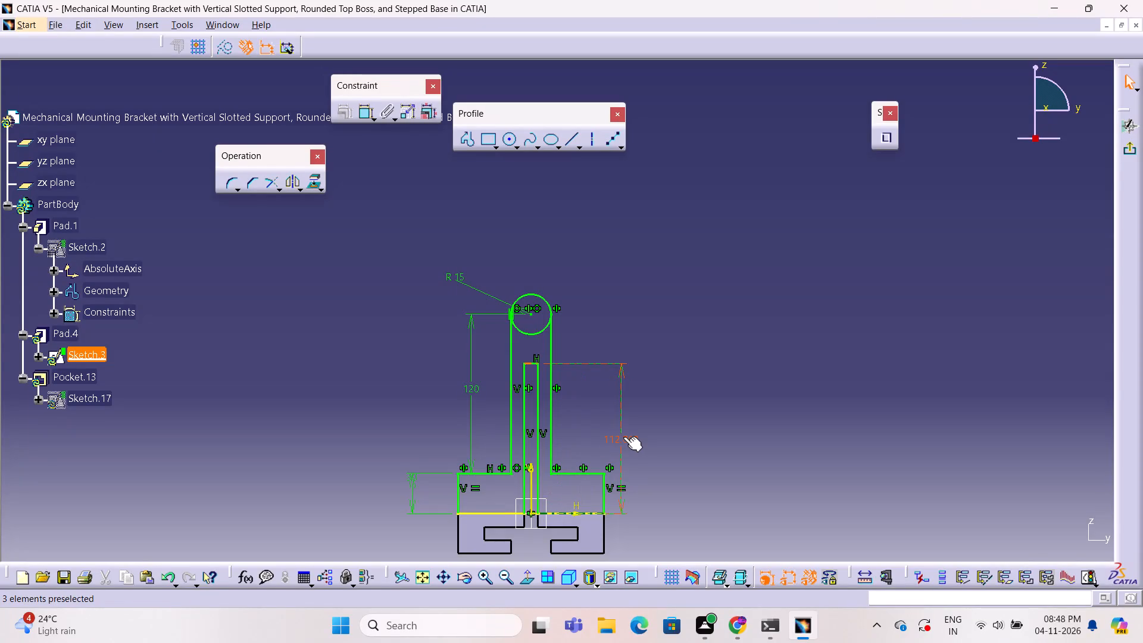
{"action": "double_click", "coordinate": [623, 436]}
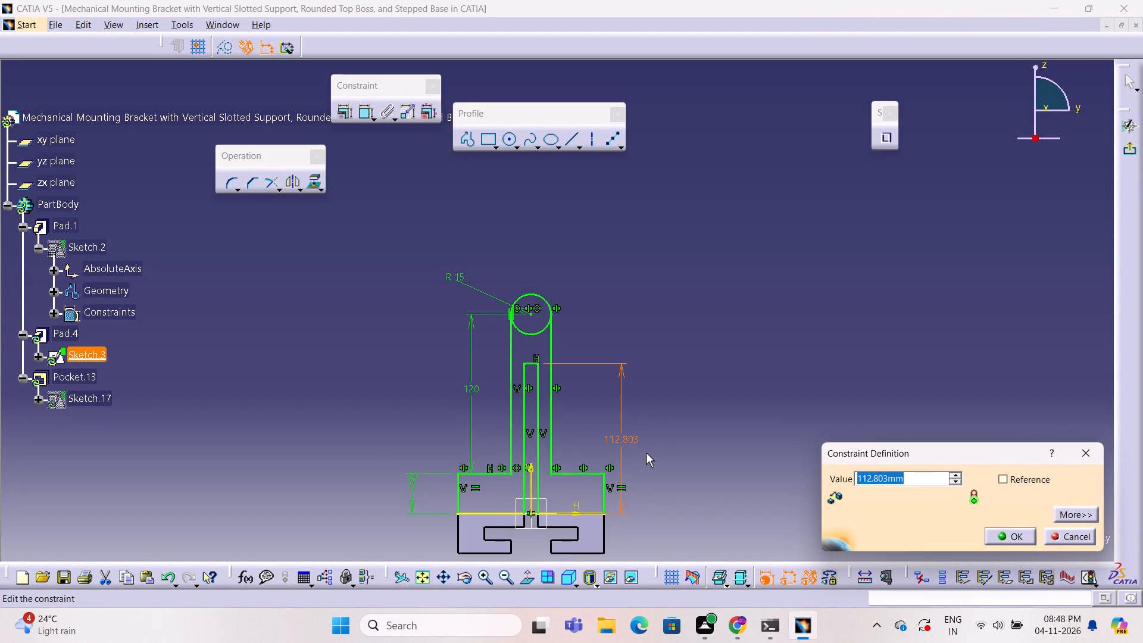
{"action": "type", "text": "11"}
{"action": "key", "text": "0"}
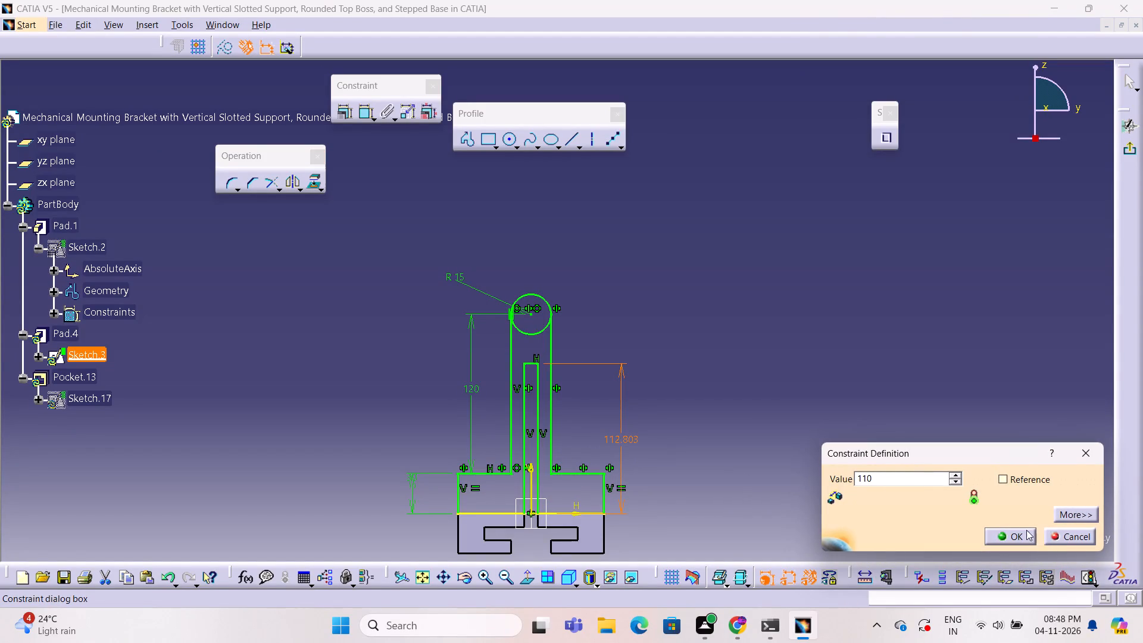
{"action": "left_click", "coordinate": [1026, 530]}
{"action": "left_click", "coordinate": [754, 407]}
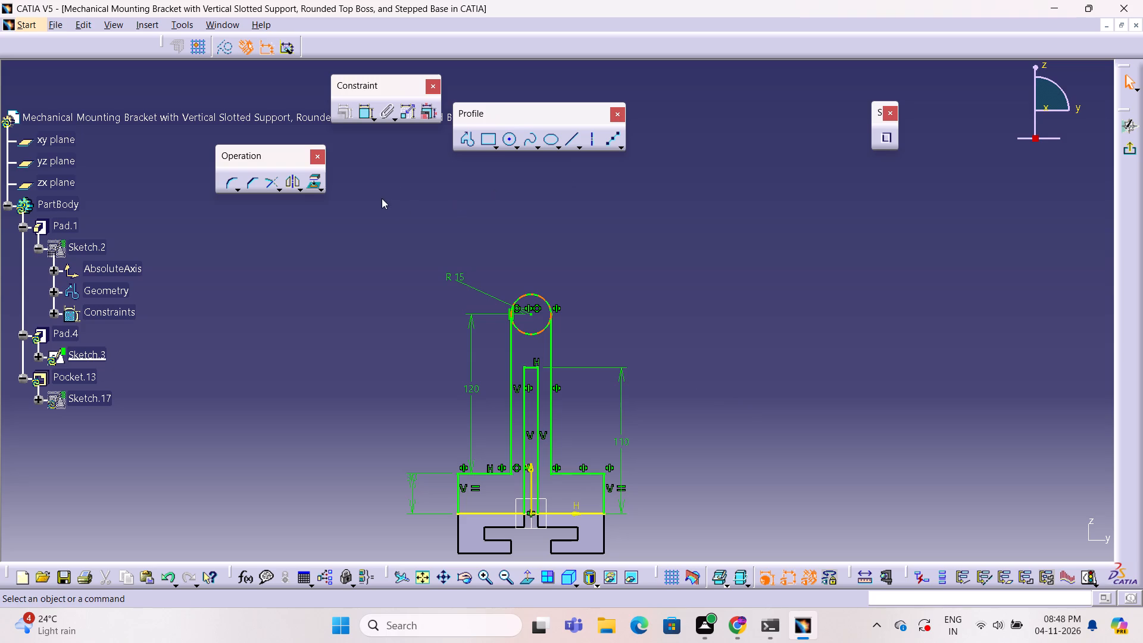
Draw a circle of about 5 mm radius inside the top boss, concentric with the R 15 circle.
{"action": "left_click", "coordinate": [507, 142]}
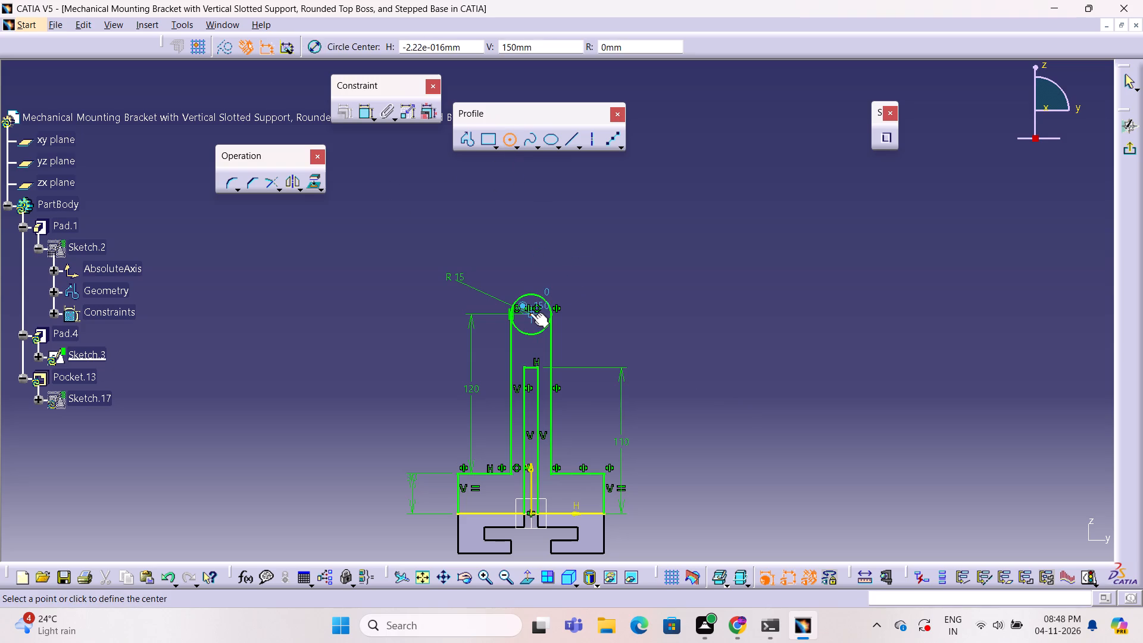
{"action": "left_click", "coordinate": [529, 313]}
{"action": "left_click", "coordinate": [538, 319]}
{"action": "left_click", "coordinate": [636, 296]}
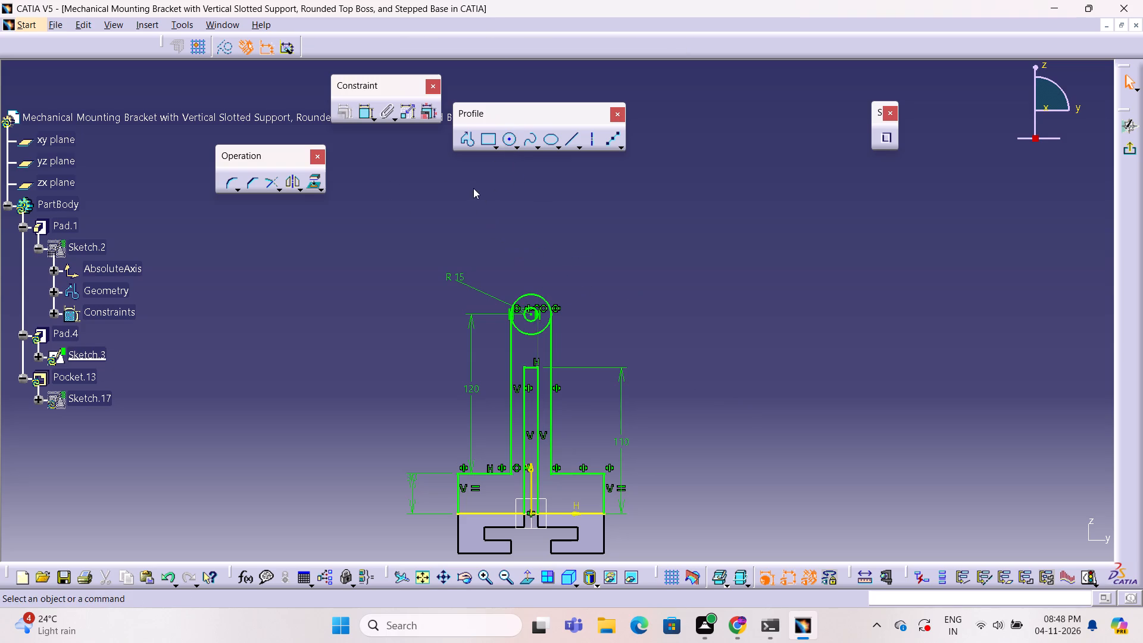
Delete the tangency constraint linking the new inner circle to the side line of the central slot.
{"action": "middle_click_drag", "start_coordinate": [576, 281], "coordinate": [573, 229], "text": "ctrl"}
{"action": "left_click", "coordinate": [523, 320]}
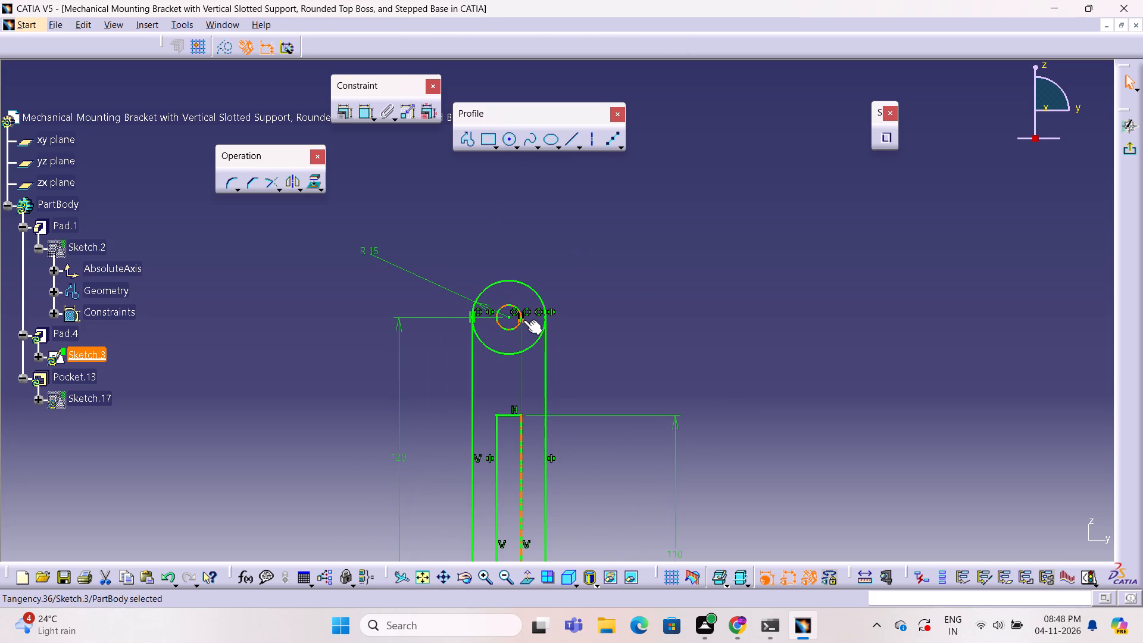
{"action": "key", "text": "Delete"}
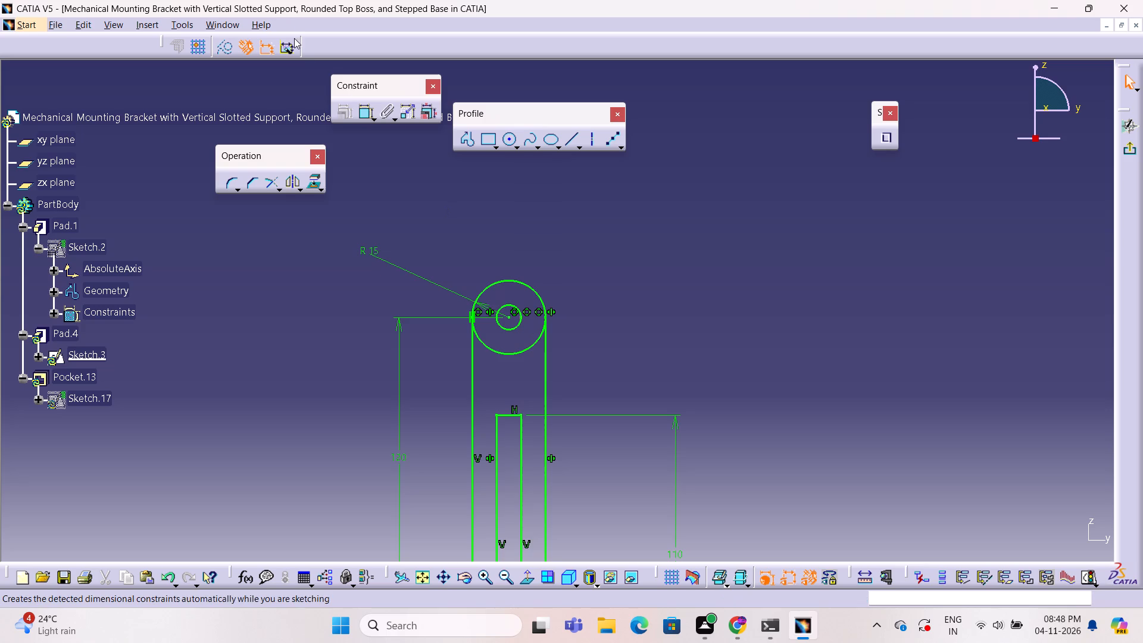
Dimension the inner circle of the top boss as a diameter and set it to 20 mm.
{"action": "left_click", "coordinate": [358, 116]}
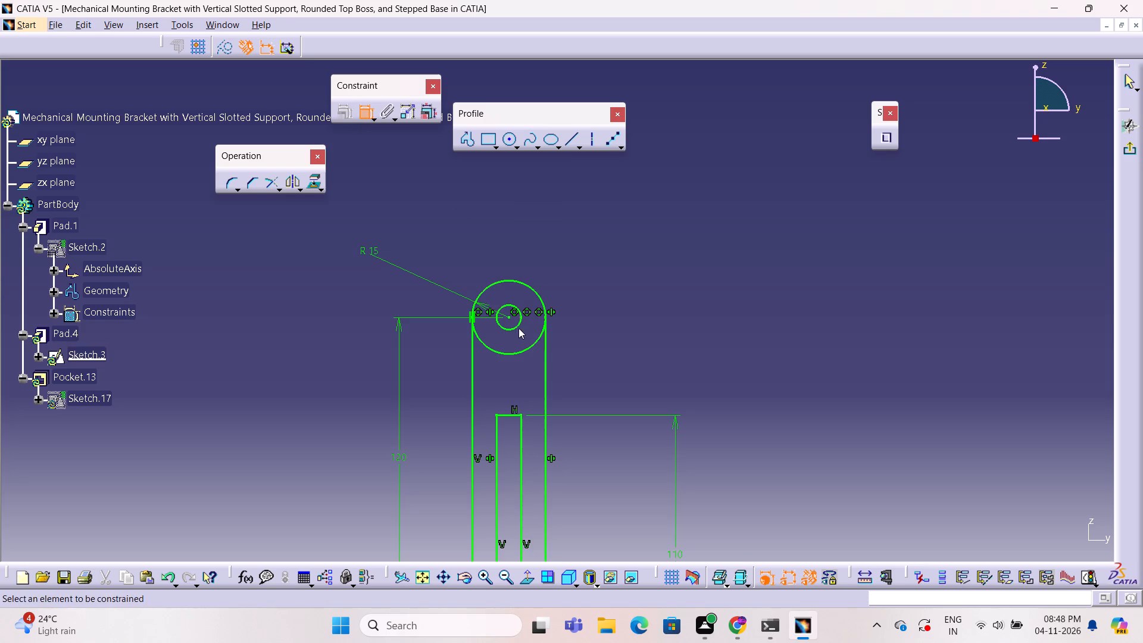
{"action": "left_click", "coordinate": [518, 324]}
{"action": "left_click", "coordinate": [600, 294]}
{"action": "double_click", "coordinate": [601, 288]}
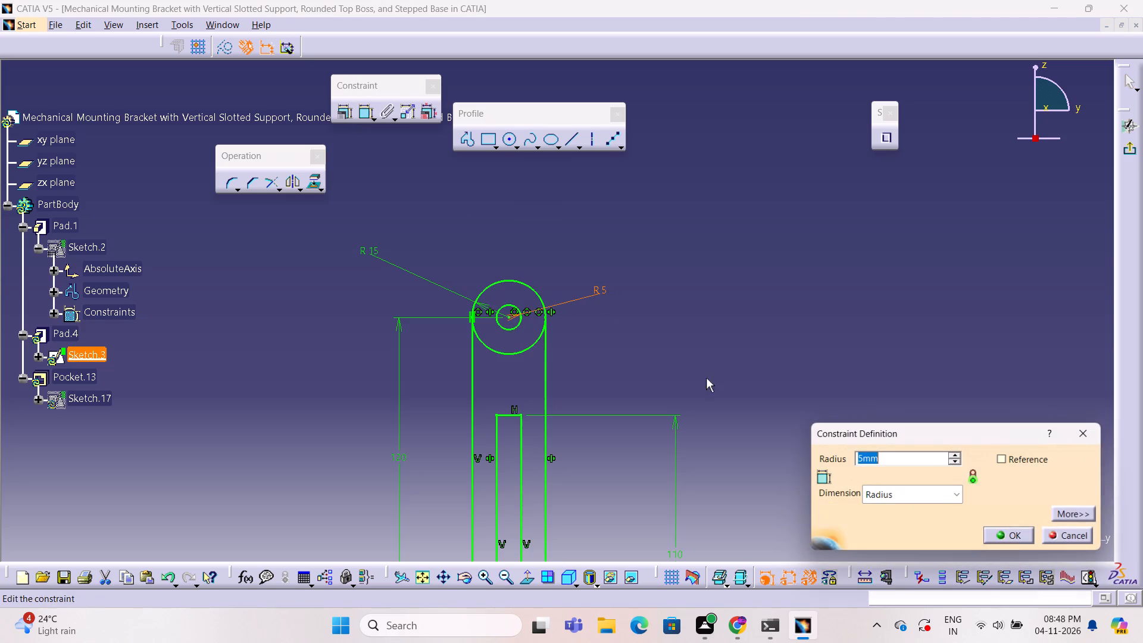
{"action": "left_click", "coordinate": [955, 498]}
{"action": "left_click", "coordinate": [948, 518]}
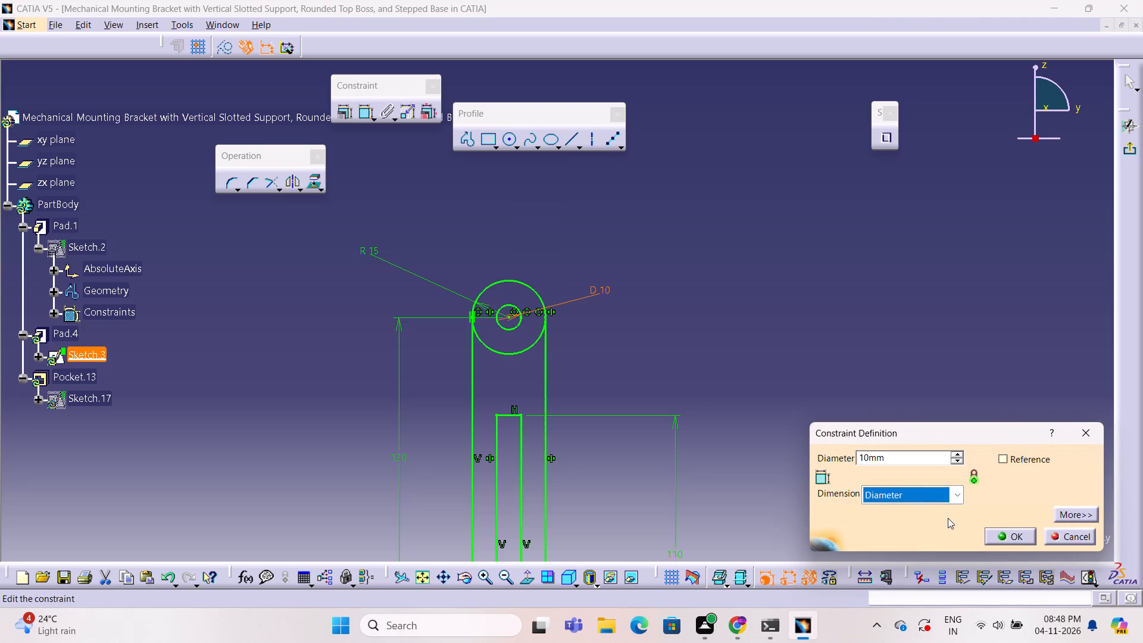
{"action": "left_click", "coordinate": [951, 493]}
{"action": "left_click", "coordinate": [928, 460]}
{"action": "double_click", "coordinate": [920, 459]}
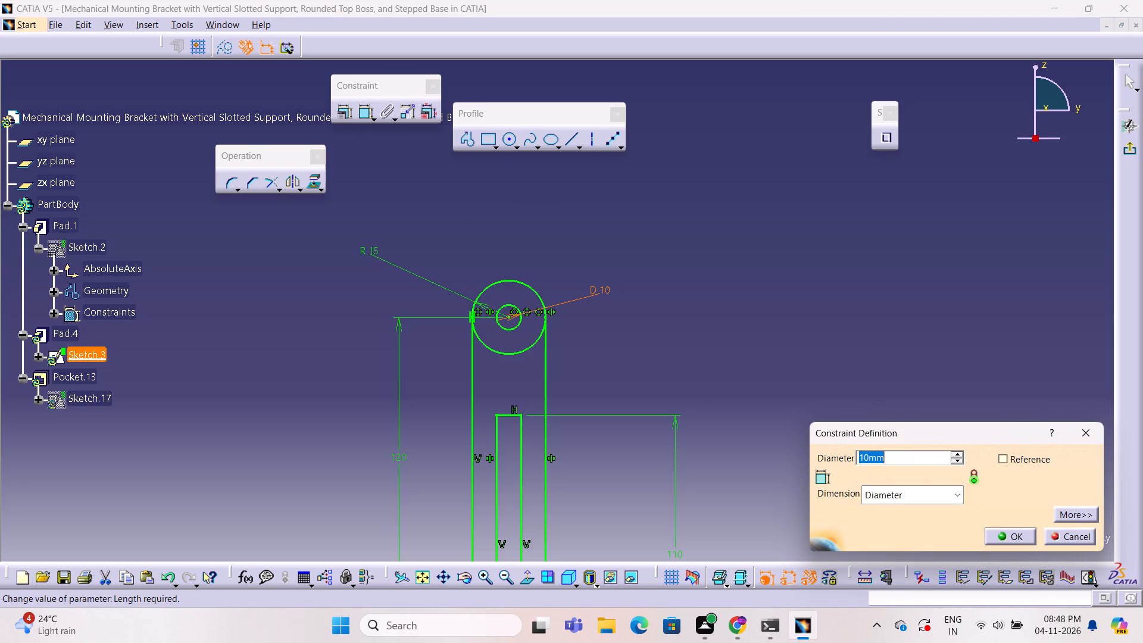
{"action": "key", "text": "2"}
{"action": "key", "text": "0"}
{"action": "left_click", "coordinate": [1001, 532]}
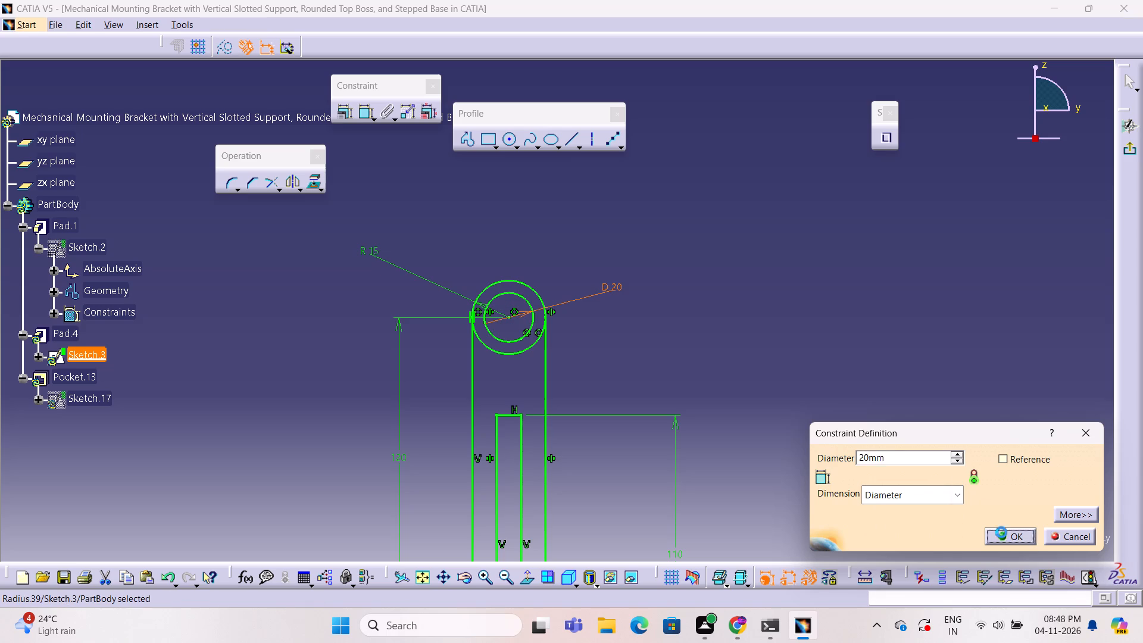
{"action": "left_click", "coordinate": [743, 370]}
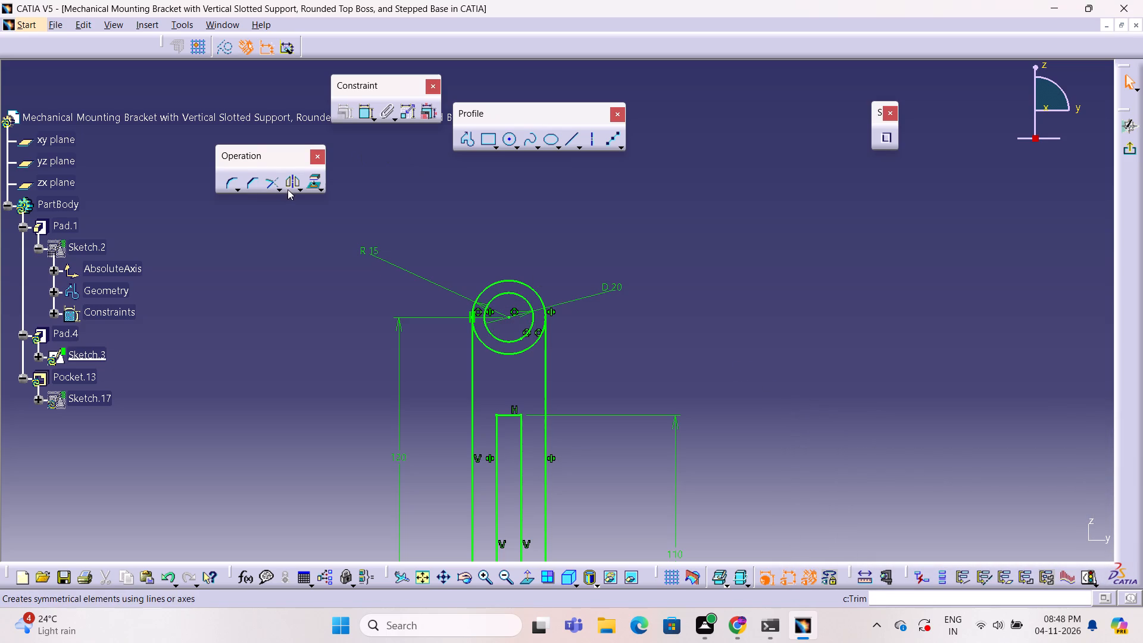
Quick-trim the lower arc of the R 15 circle between the two support sides to leave a rounded top.
{"action": "left_click", "coordinate": [299, 189]}
{"action": "left_click", "coordinate": [299, 221]}
{"action": "left_click", "coordinate": [279, 189]}
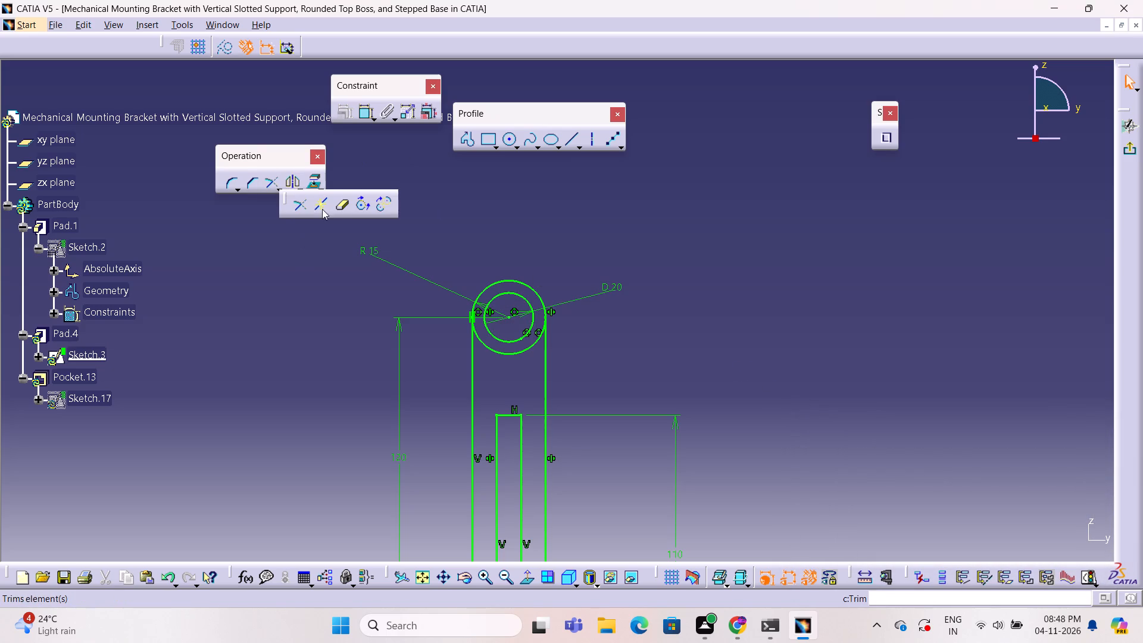
{"action": "double_click", "coordinate": [341, 204]}
{"action": "left_click", "coordinate": [512, 352]}
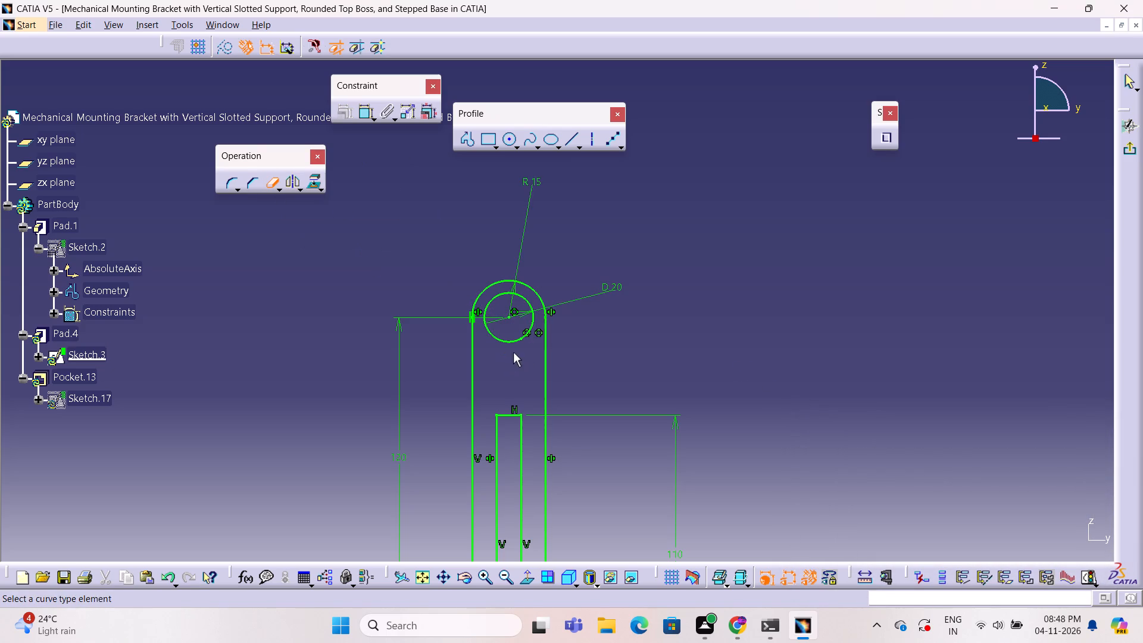
Exit Sketch.3 to update the solid with the reworked profile.
{"action": "middle_click_drag", "start_coordinate": [655, 305], "coordinate": [641, 386], "text": "ctrl"}
{"action": "middle_click_drag", "start_coordinate": [650, 372], "coordinate": [640, 380], "text": "ctrl"}
{"action": "right_click_drag", "start_coordinate": [650, 372], "coordinate": [531, 408], "text": "ctrl"}
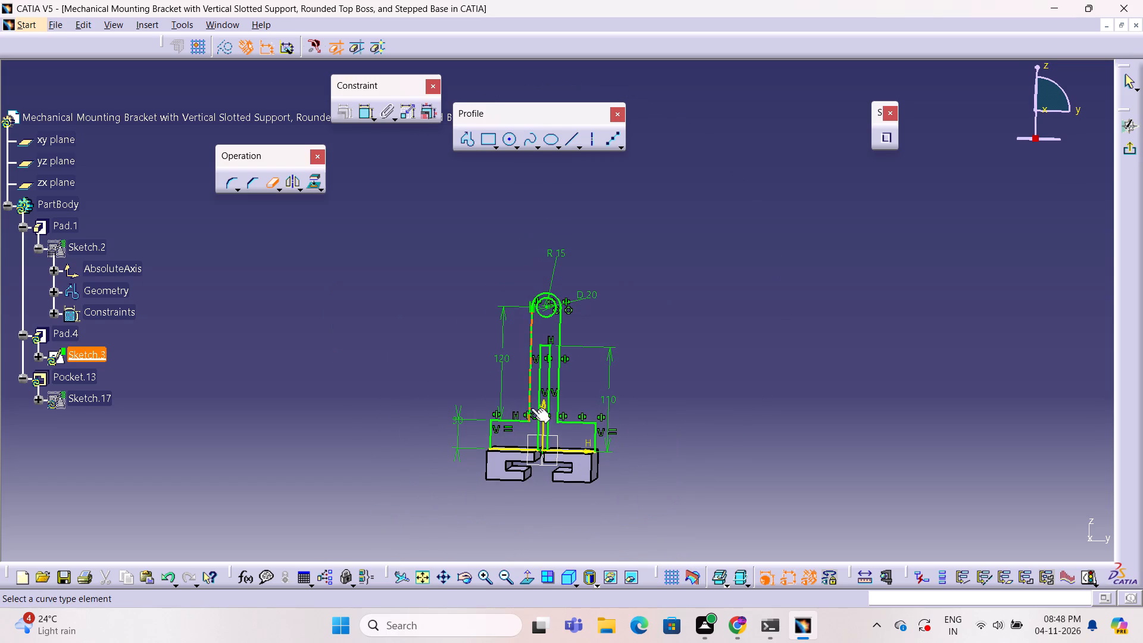
{"action": "right_click_drag", "start_coordinate": [531, 408], "coordinate": [510, 402], "text": "ctrl"}
{"action": "middle_click", "coordinate": [512, 409], "text": "ctrl"}
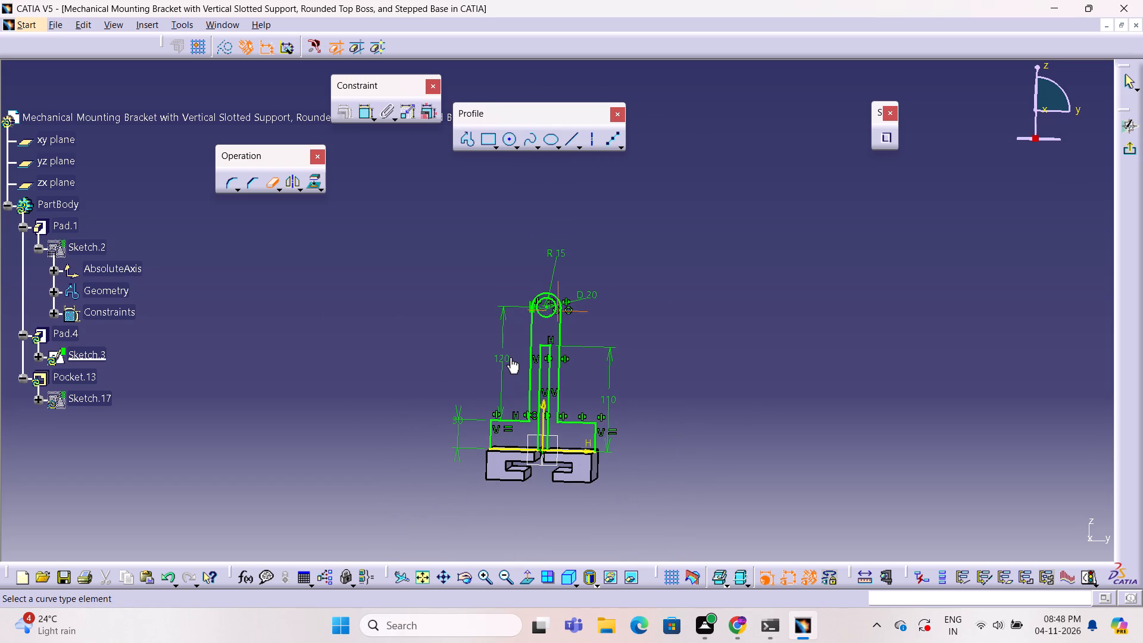
{"action": "left_click", "coordinate": [756, 318]}
{"action": "left_click", "coordinate": [1127, 152]}
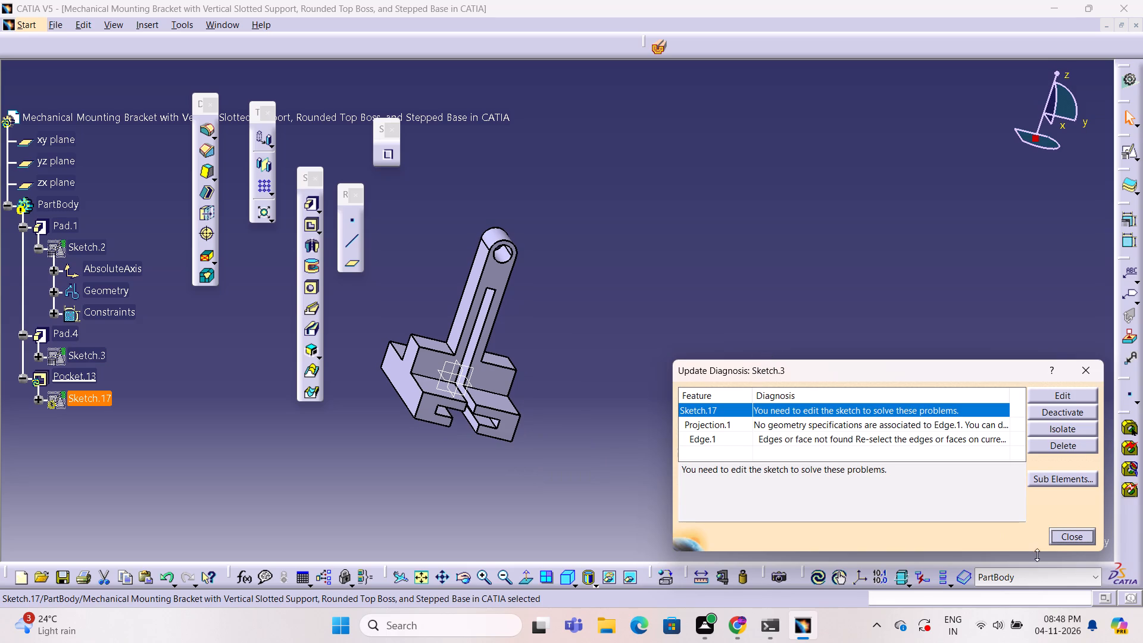
Delete the faulty Sketch.17 together with all its children to resolve the update diagnosis.
{"action": "middle_click_drag", "start_coordinate": [665, 302], "coordinate": [644, 306]}
{"action": "right_click_drag", "start_coordinate": [665, 302], "coordinate": [680, 308]}
{"action": "middle_click_drag", "start_coordinate": [638, 306], "coordinate": [680, 308]}
{"action": "right_click", "coordinate": [680, 308]}
{"action": "middle_click_drag", "start_coordinate": [696, 288], "coordinate": [557, 296]}
{"action": "right_click_drag", "start_coordinate": [697, 288], "coordinate": [557, 296]}
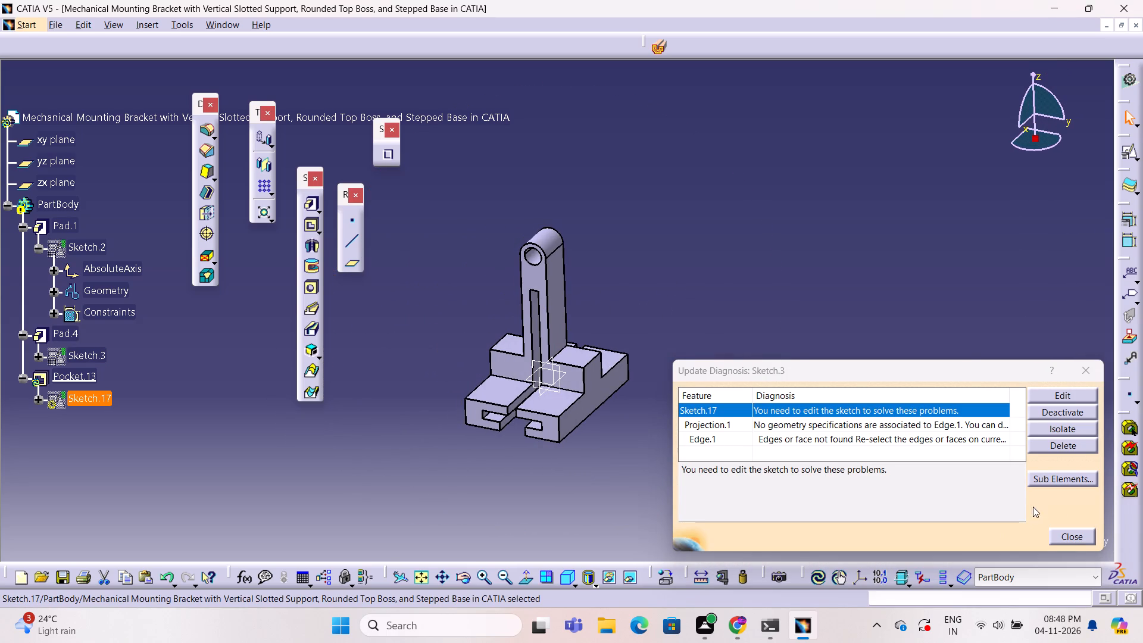
{"action": "left_click", "coordinate": [1075, 445]}
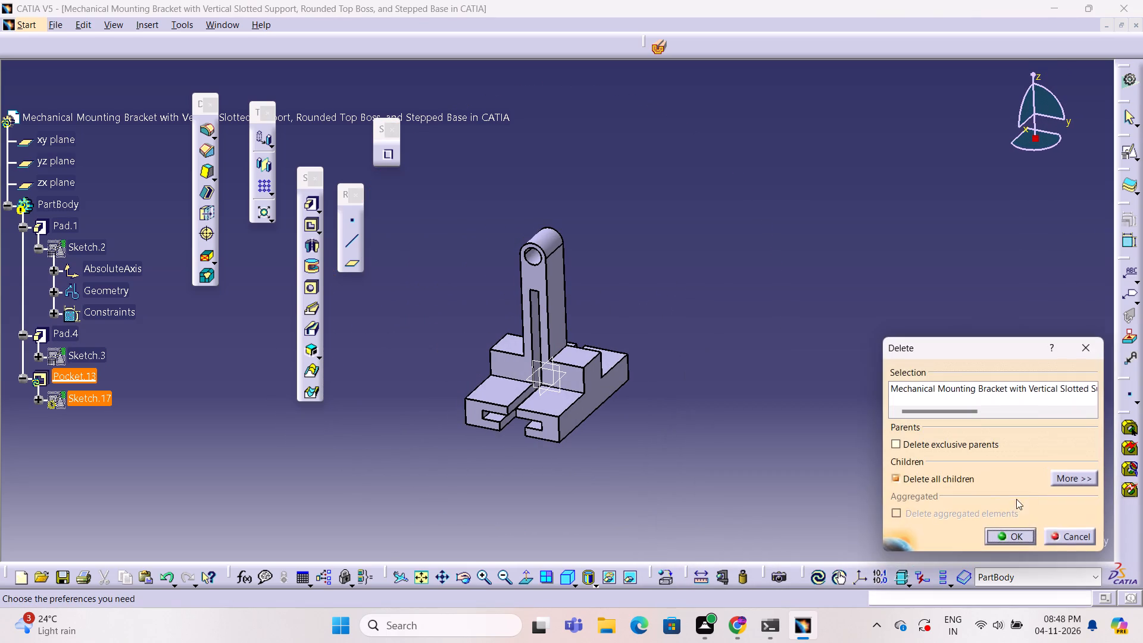
{"action": "left_click", "coordinate": [1010, 538]}
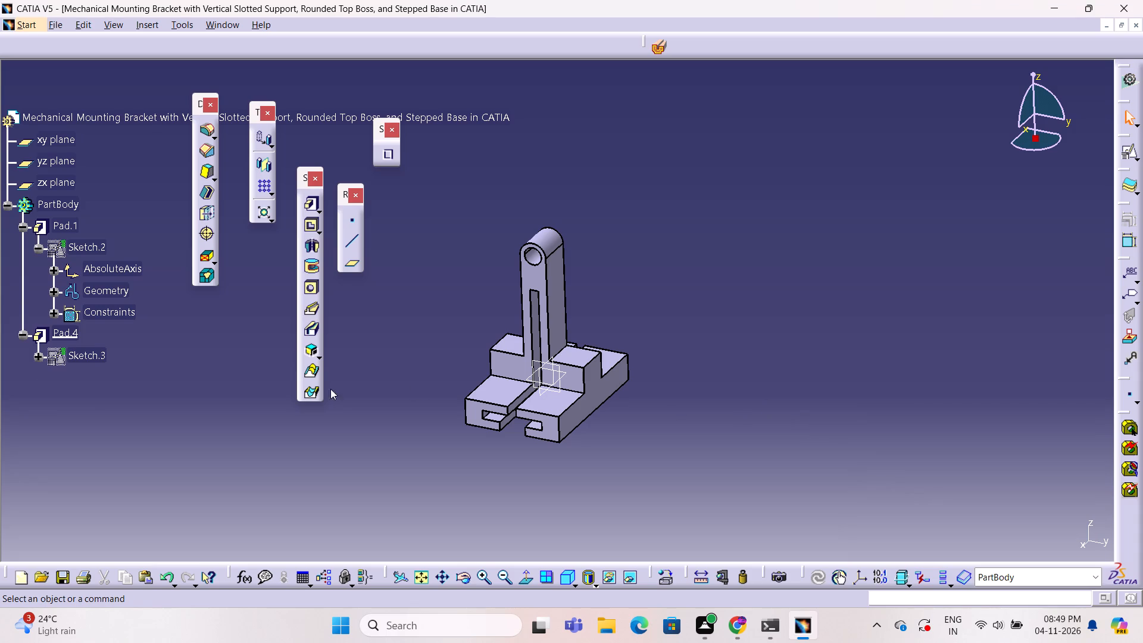
Reopen Sketch.3 to review its profile and exit it.
{"action": "double_click", "coordinate": [94, 359]}
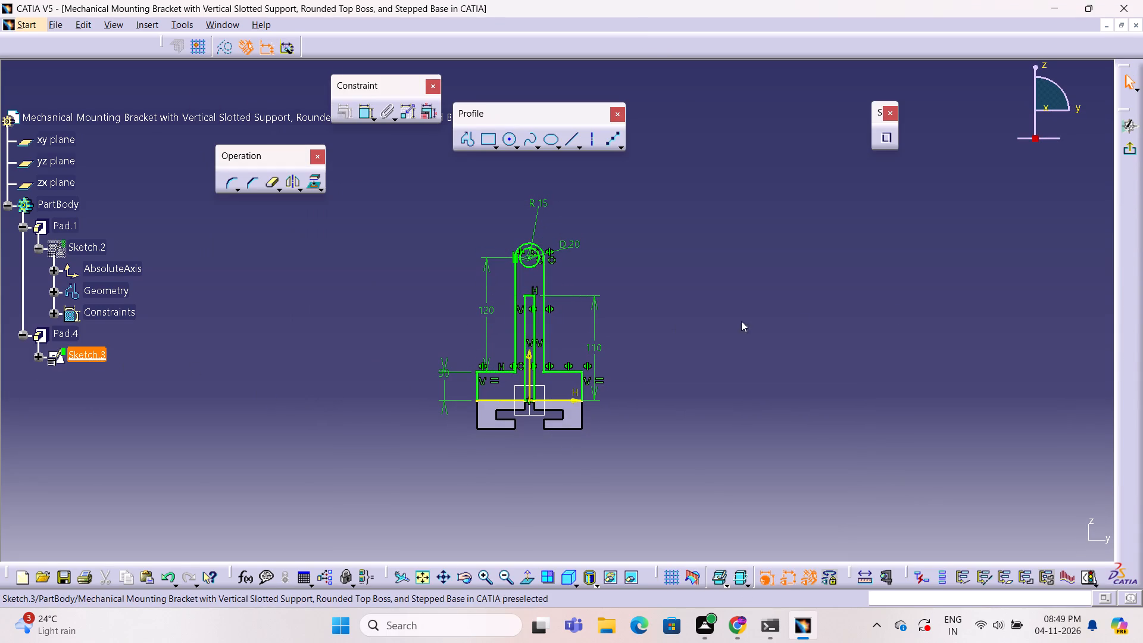
{"action": "left_click", "coordinate": [1132, 148]}
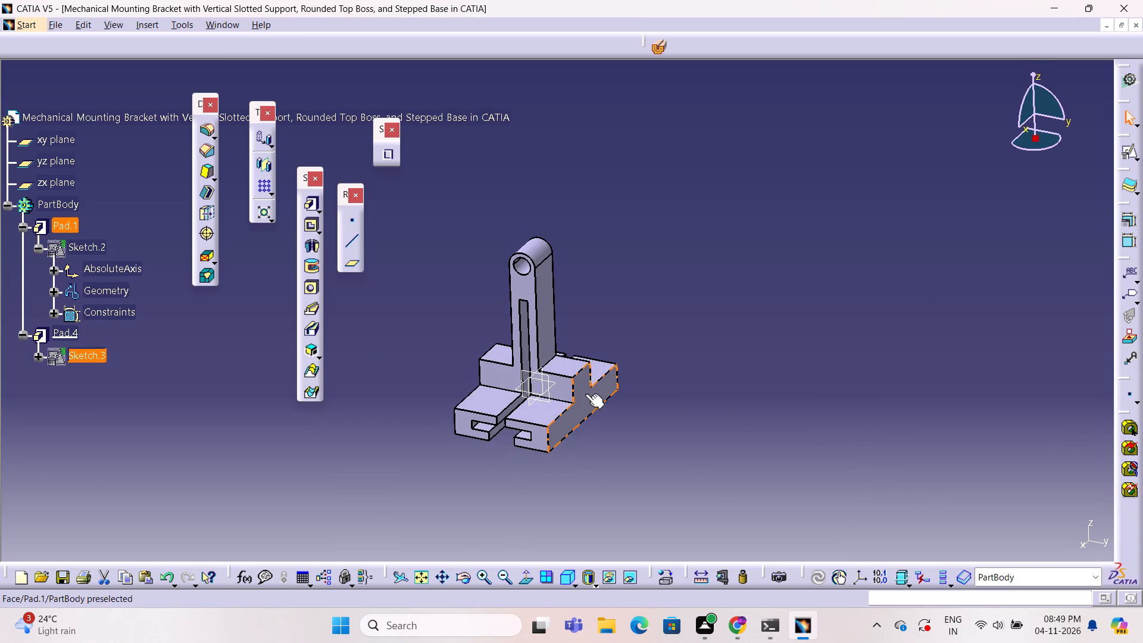
Create a positioned sketch on the side face of Pad.1, with implicit origin and orientation.
{"action": "left_click", "coordinate": [583, 388]}
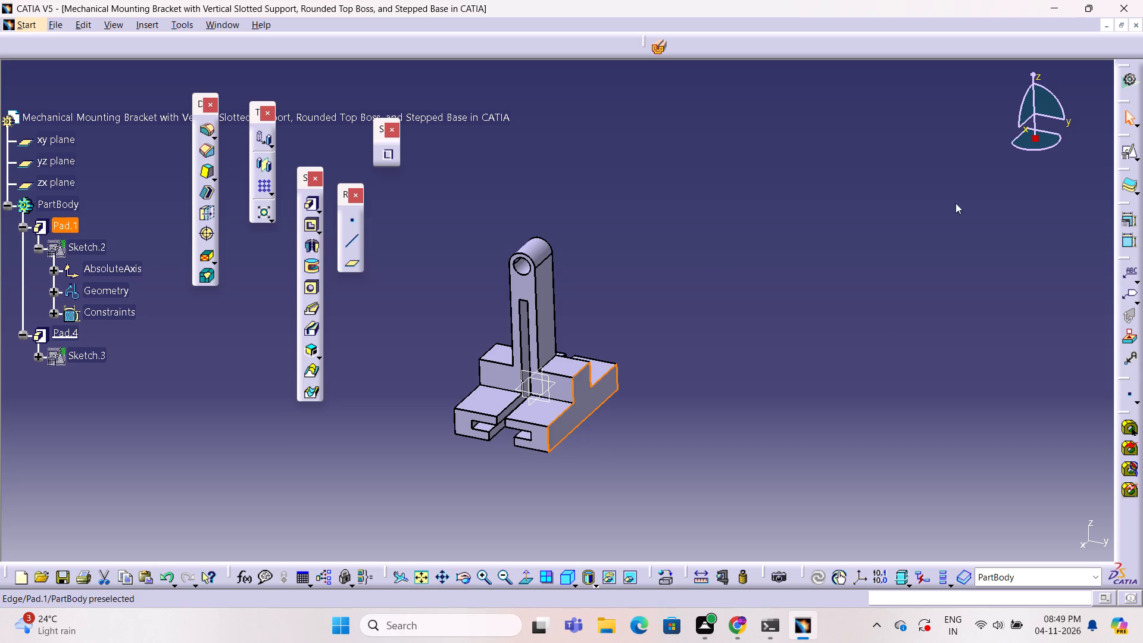
{"action": "left_click", "coordinate": [1125, 142]}
{"action": "left_click", "coordinate": [1019, 527]}
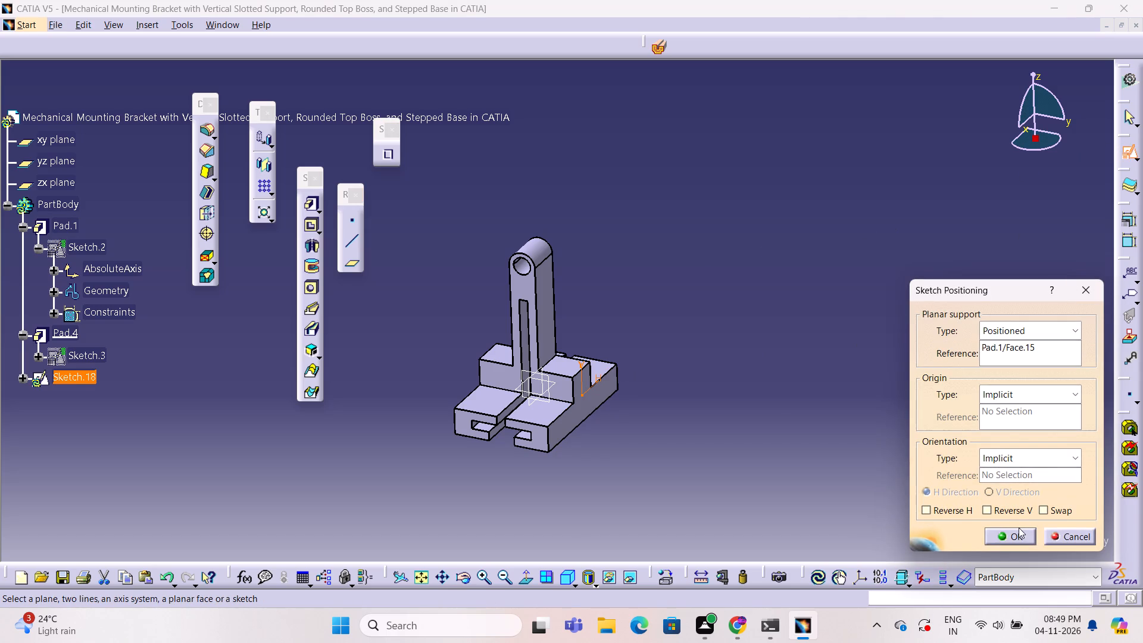
{"action": "left_click", "coordinate": [986, 538]}
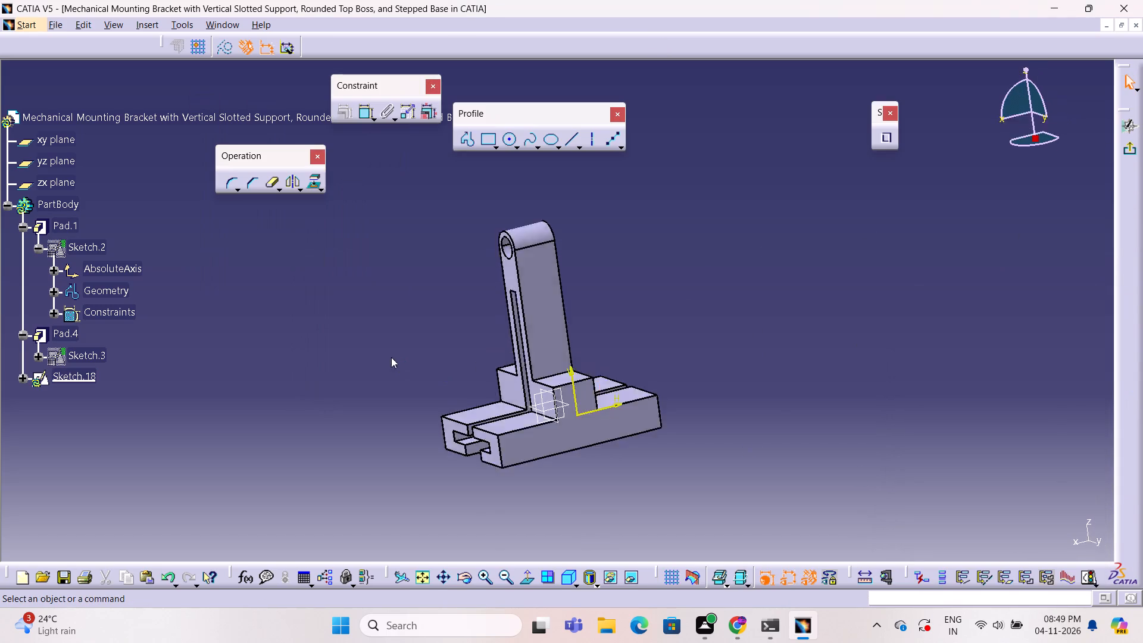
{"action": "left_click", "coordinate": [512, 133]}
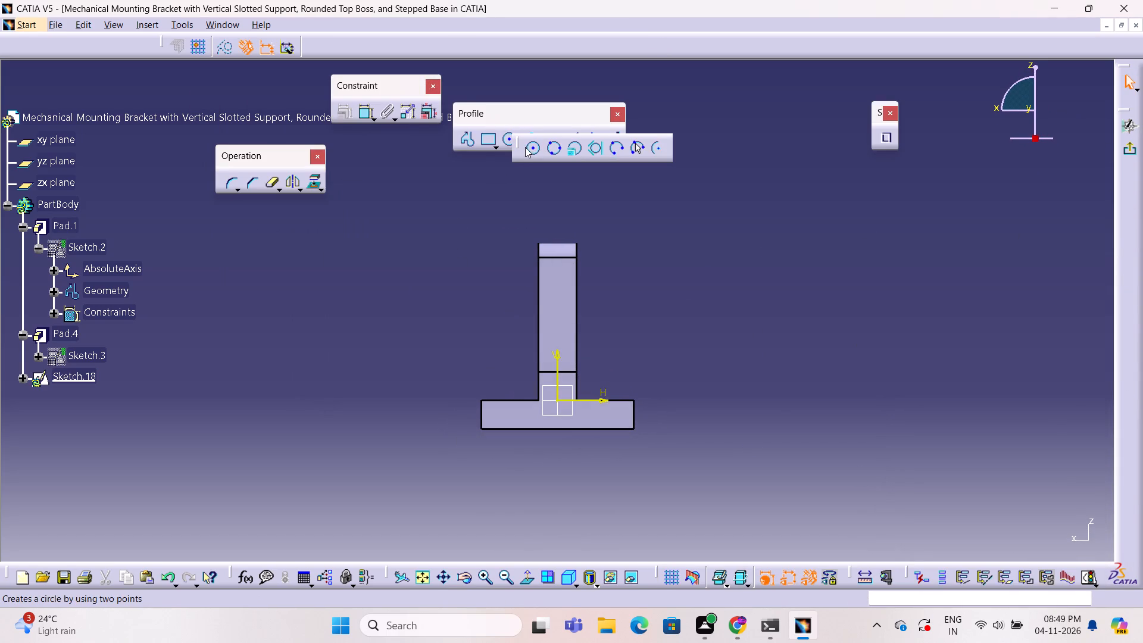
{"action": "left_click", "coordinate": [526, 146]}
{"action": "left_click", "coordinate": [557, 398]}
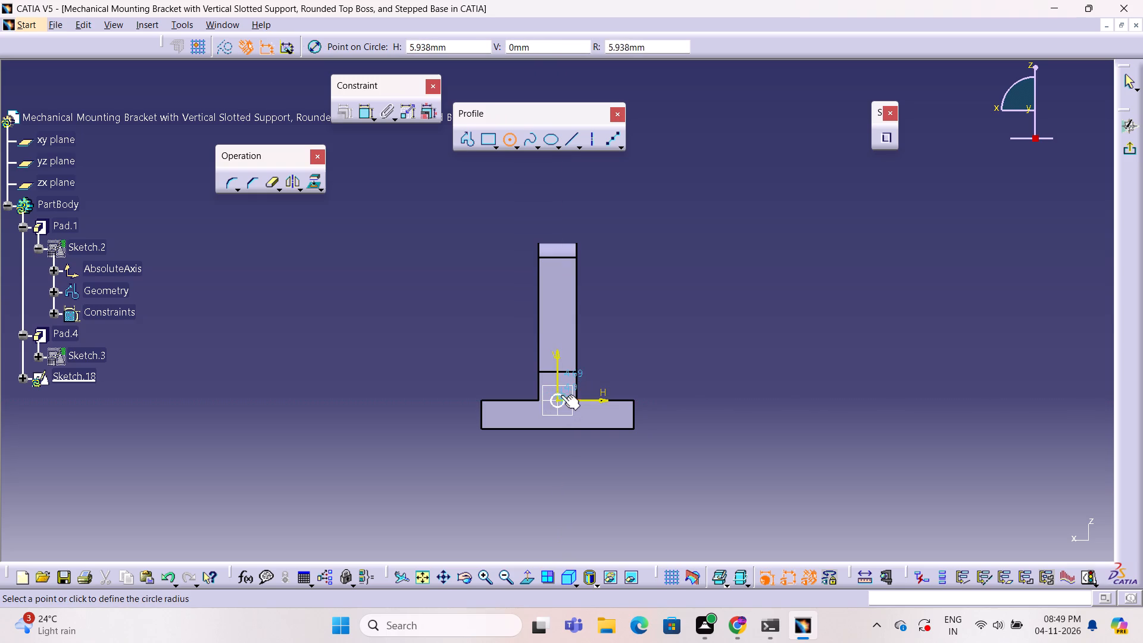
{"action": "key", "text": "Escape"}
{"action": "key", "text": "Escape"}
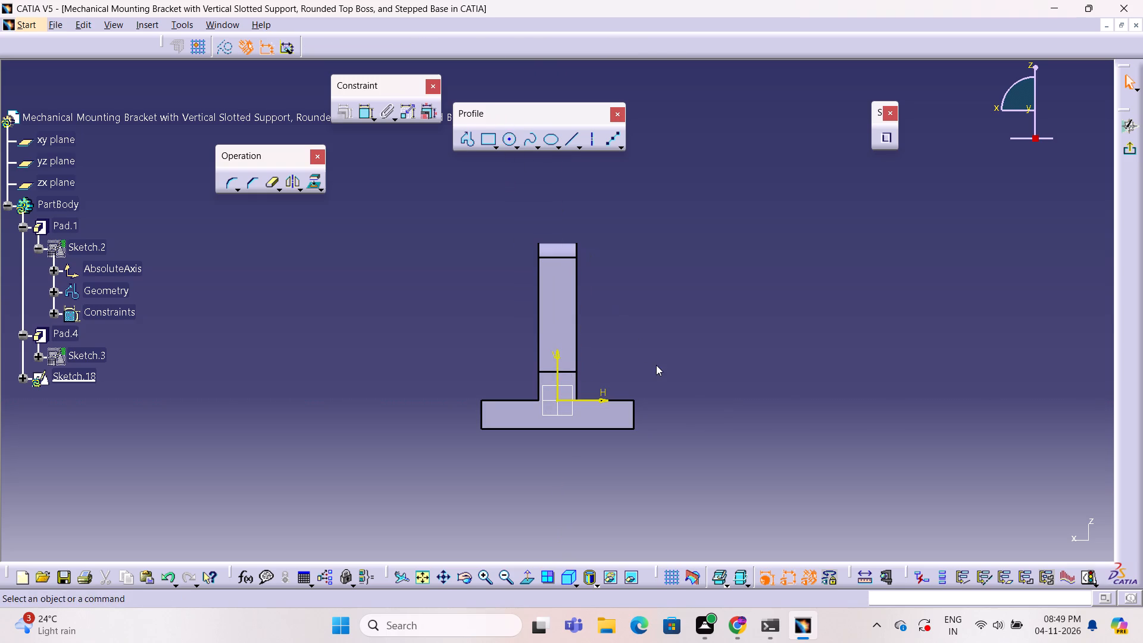
Draw a circle on the base's raised block, centred on the vertical sketch axis about 20 mm above the origin.
{"action": "middle_click_drag", "start_coordinate": [657, 367], "coordinate": [661, 273], "text": "ctrl"}
{"action": "middle_click_drag", "start_coordinate": [663, 352], "coordinate": [683, 251]}
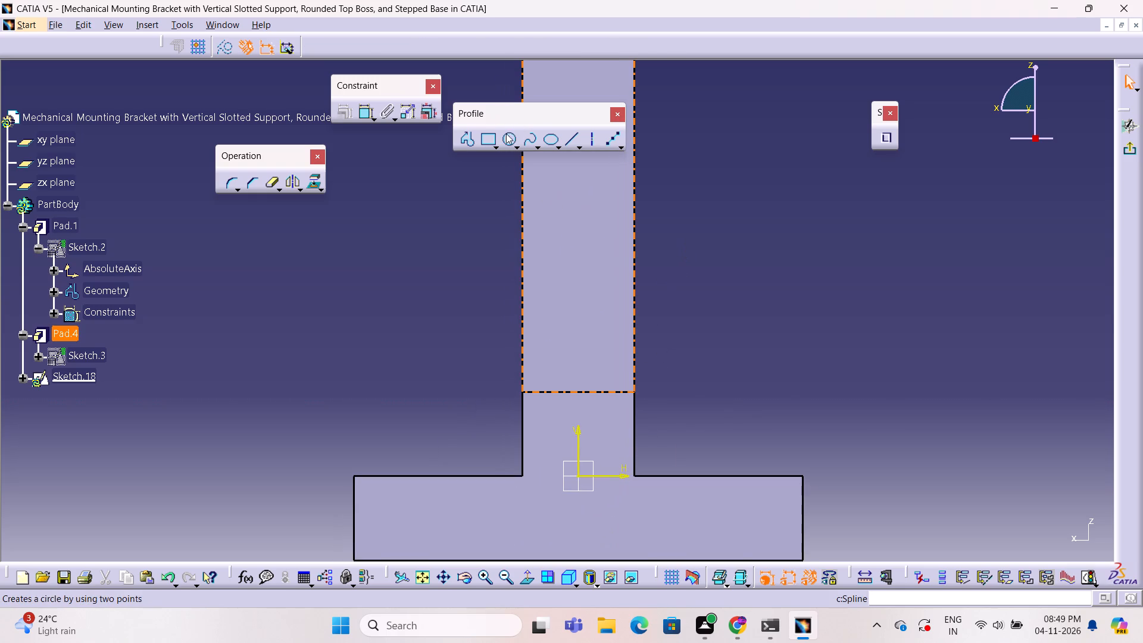
{"action": "left_click", "coordinate": [507, 136]}
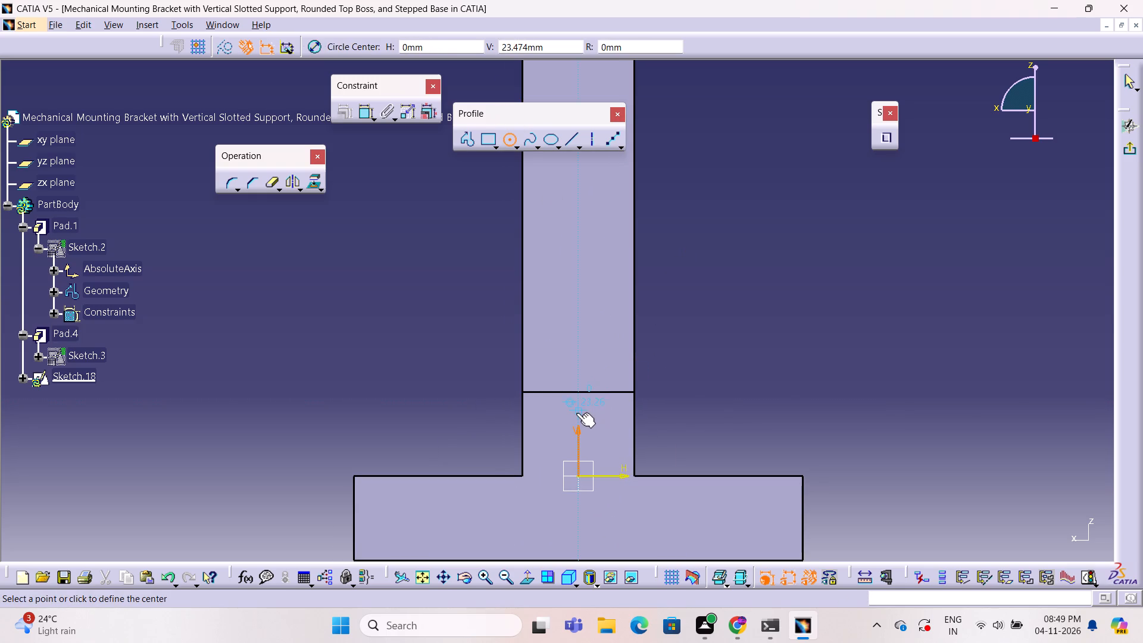
{"action": "left_click", "coordinate": [580, 422]}
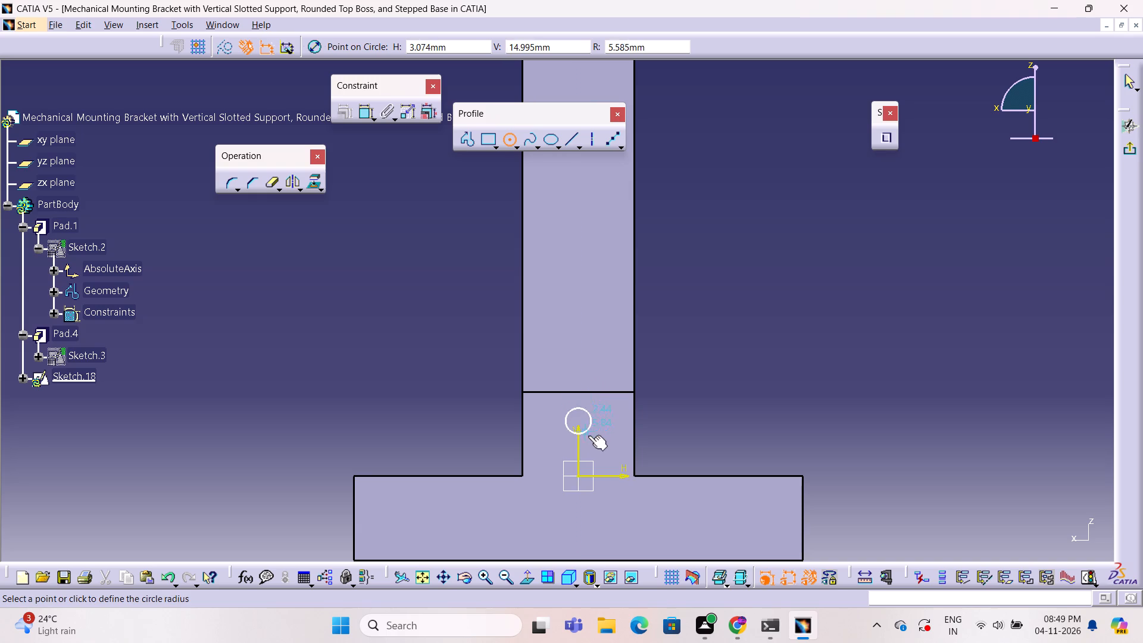
{"action": "left_click", "coordinate": [592, 439]}
{"action": "left_click", "coordinate": [710, 395]}
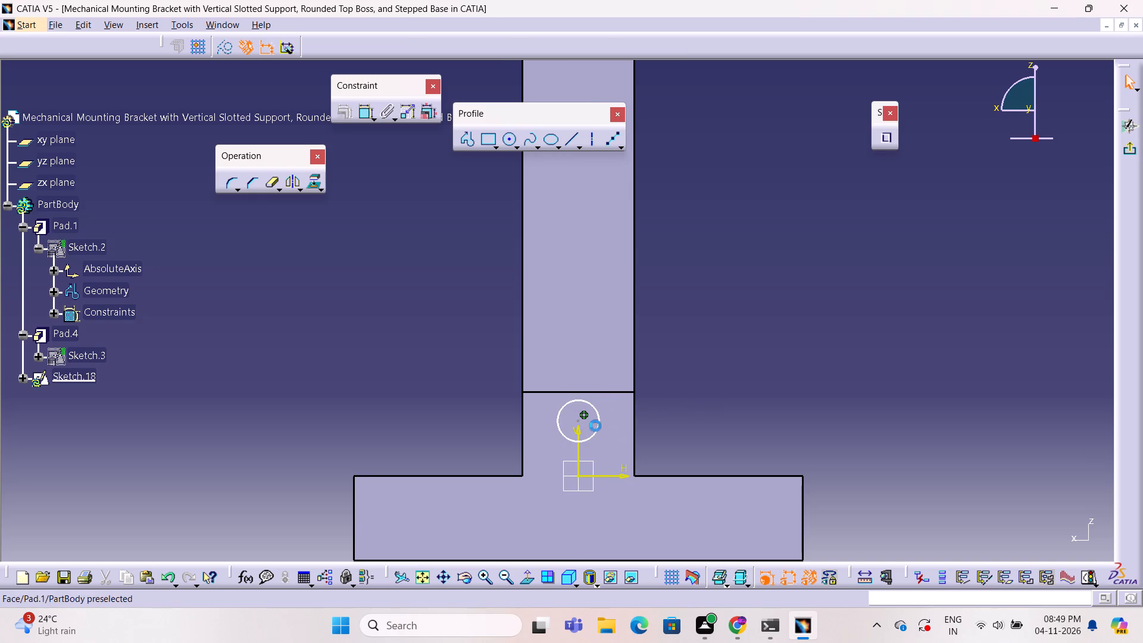
{"action": "left_click", "coordinate": [595, 426]}
{"action": "key", "text": "Escape"}
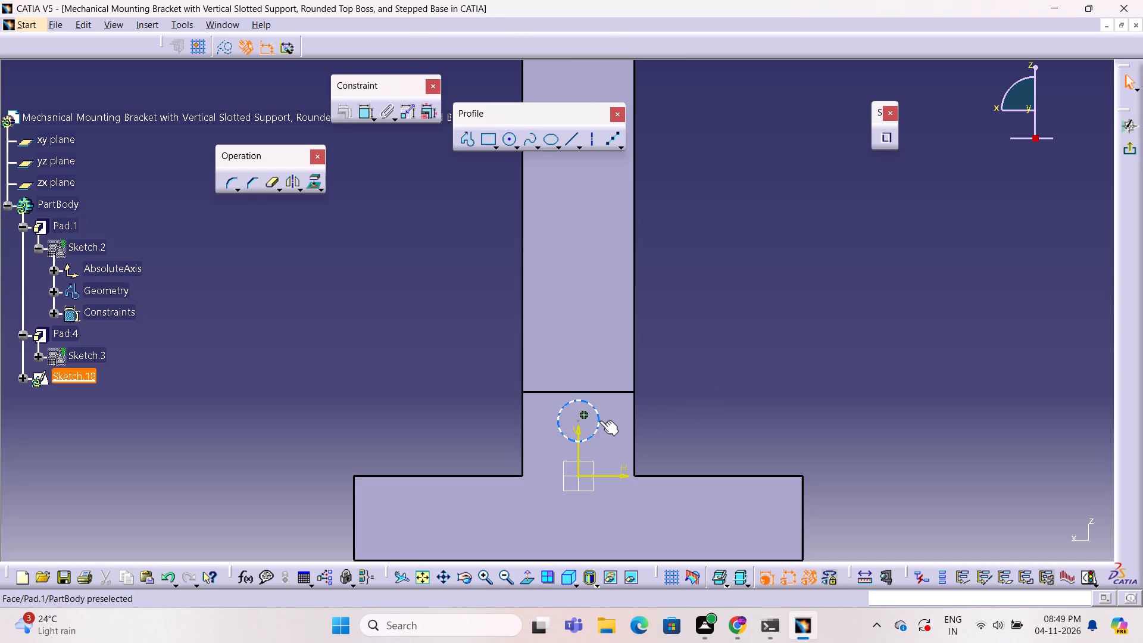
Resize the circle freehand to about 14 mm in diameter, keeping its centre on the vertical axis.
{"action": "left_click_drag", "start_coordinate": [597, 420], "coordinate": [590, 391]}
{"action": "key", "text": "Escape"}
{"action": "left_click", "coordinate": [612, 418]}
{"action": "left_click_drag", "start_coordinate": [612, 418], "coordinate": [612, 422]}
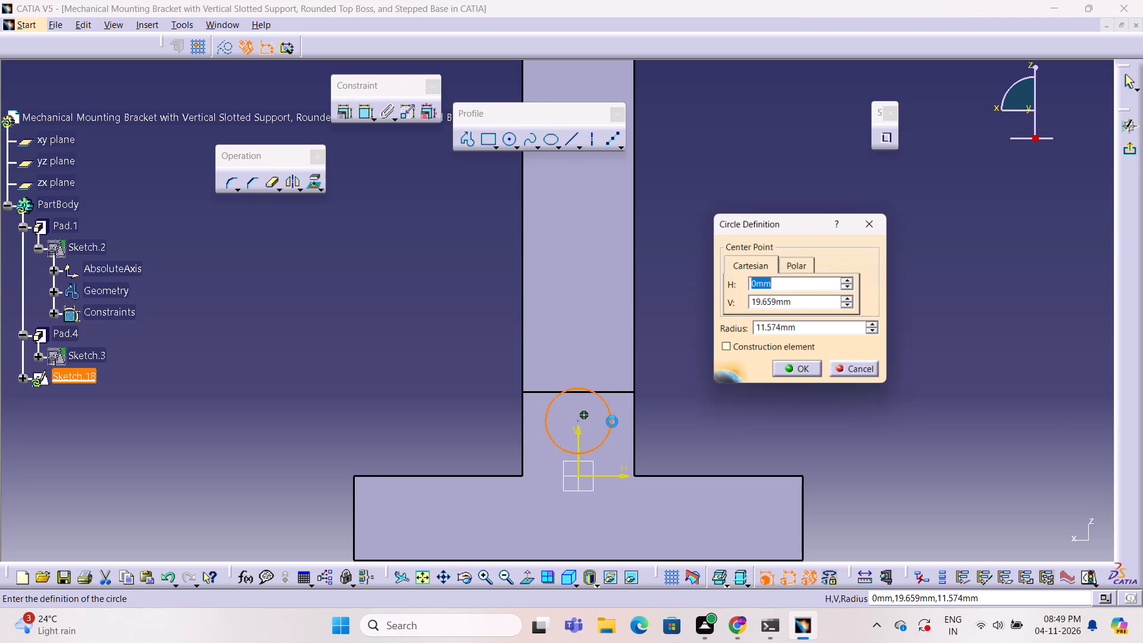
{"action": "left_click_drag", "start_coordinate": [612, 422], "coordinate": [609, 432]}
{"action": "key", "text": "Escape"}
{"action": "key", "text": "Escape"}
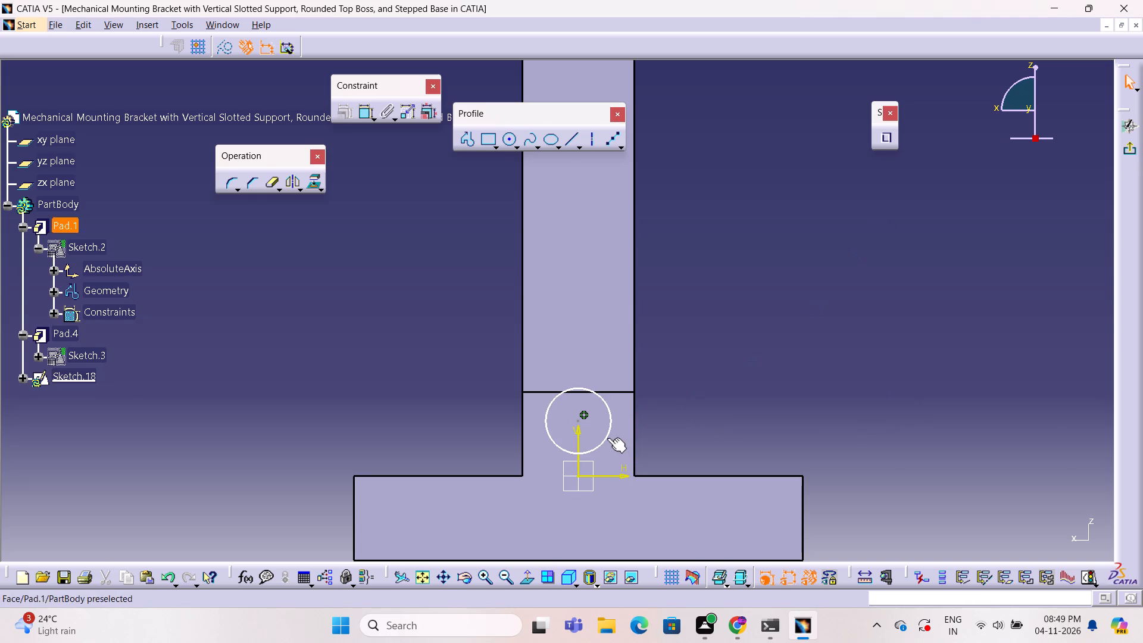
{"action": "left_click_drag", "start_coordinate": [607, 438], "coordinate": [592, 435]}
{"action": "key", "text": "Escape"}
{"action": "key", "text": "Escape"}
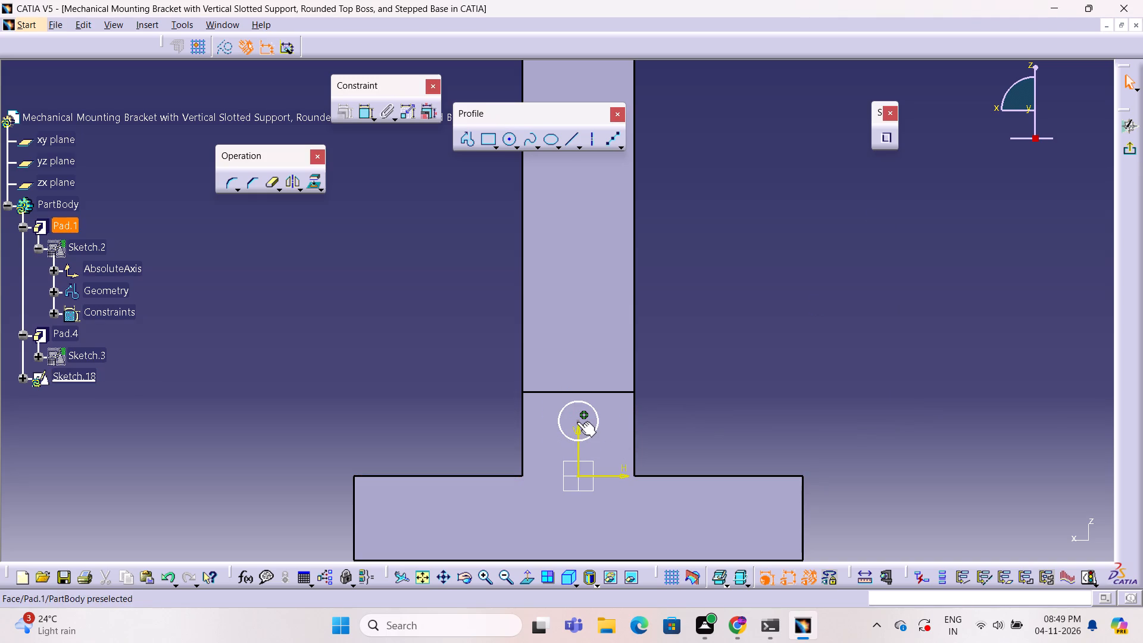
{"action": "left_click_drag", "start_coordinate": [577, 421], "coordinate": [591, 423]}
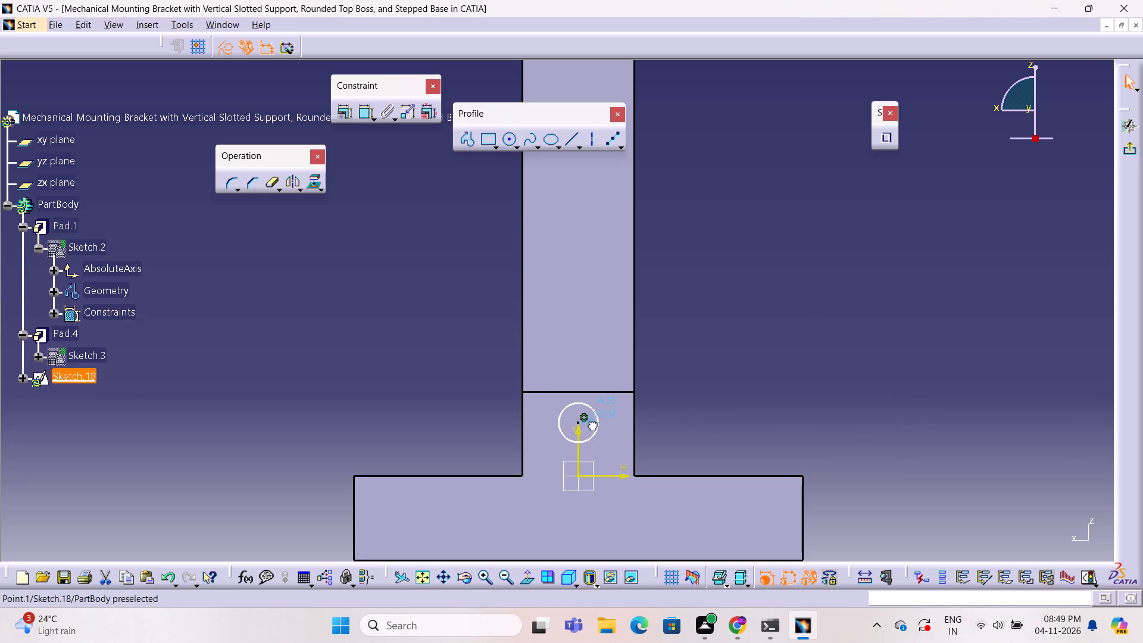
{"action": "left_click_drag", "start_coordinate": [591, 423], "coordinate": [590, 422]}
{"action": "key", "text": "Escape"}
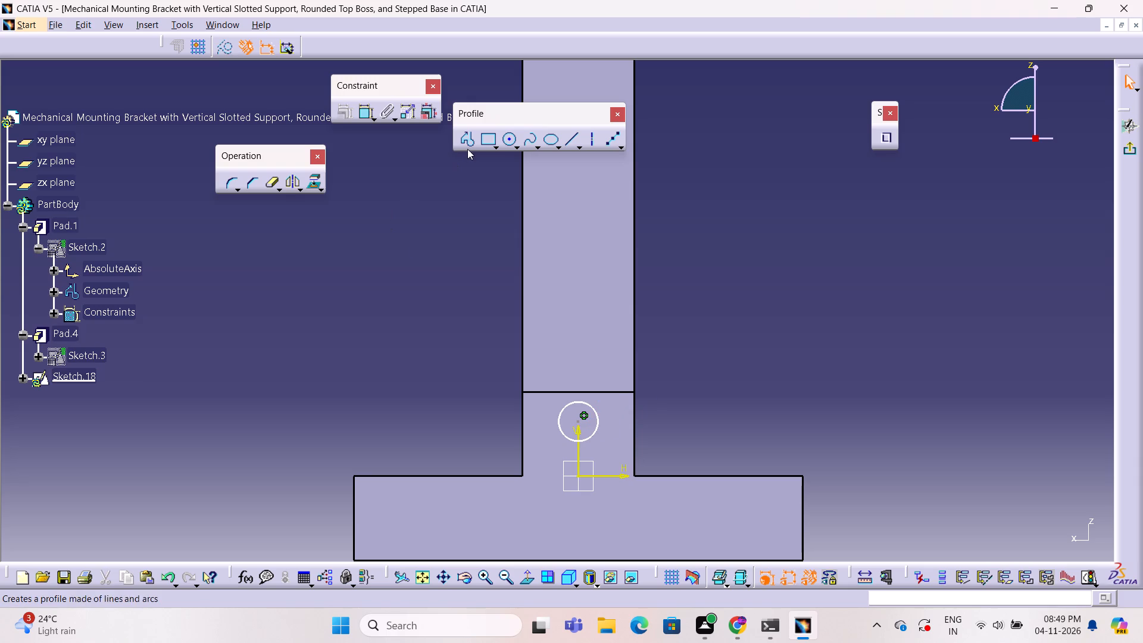
Dimension the circle's diameter and set it to 20 mm.
{"action": "left_click", "coordinate": [364, 116]}
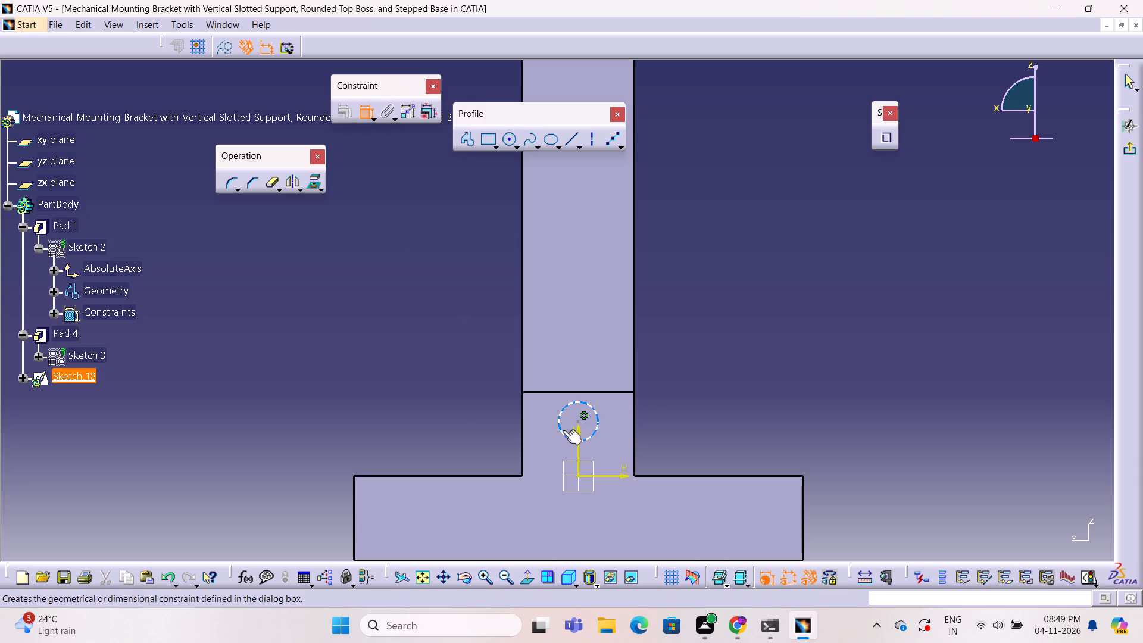
{"action": "left_click", "coordinate": [601, 424]}
{"action": "left_click", "coordinate": [597, 423]}
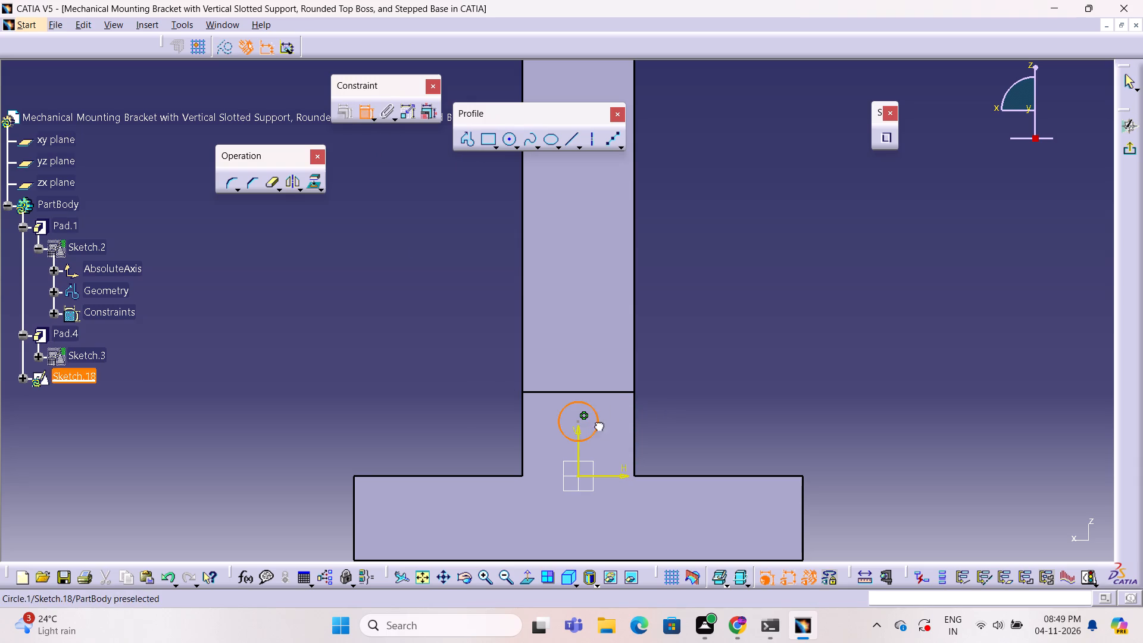
{"action": "left_click", "coordinate": [657, 403]}
{"action": "double_click", "coordinate": [663, 399]}
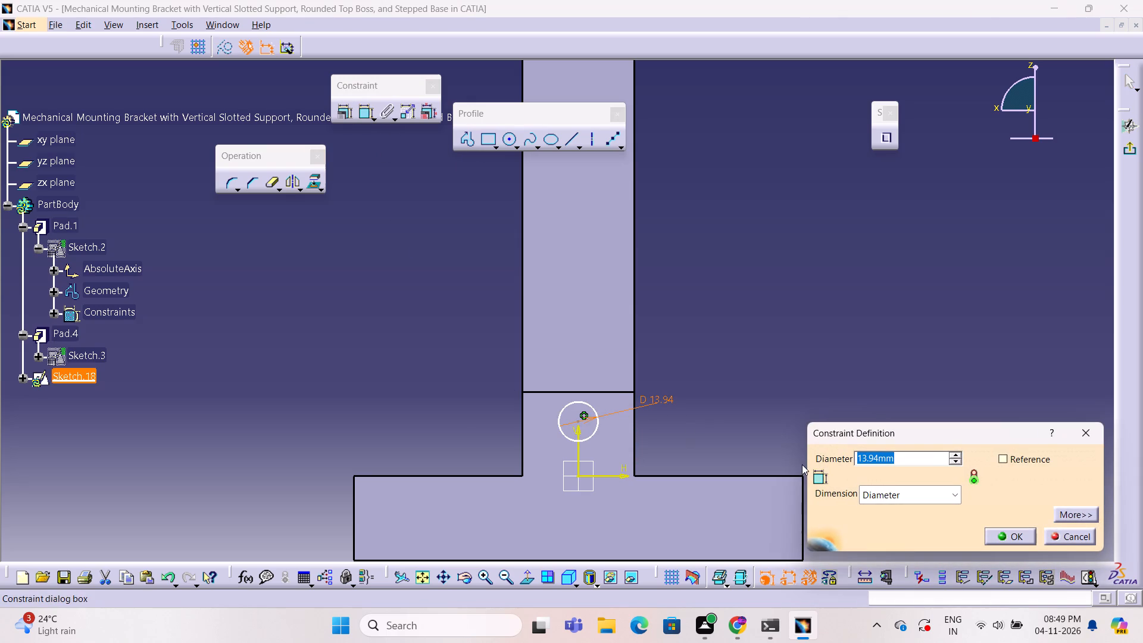
{"action": "key", "text": "2"}
{"action": "key", "text": "0"}
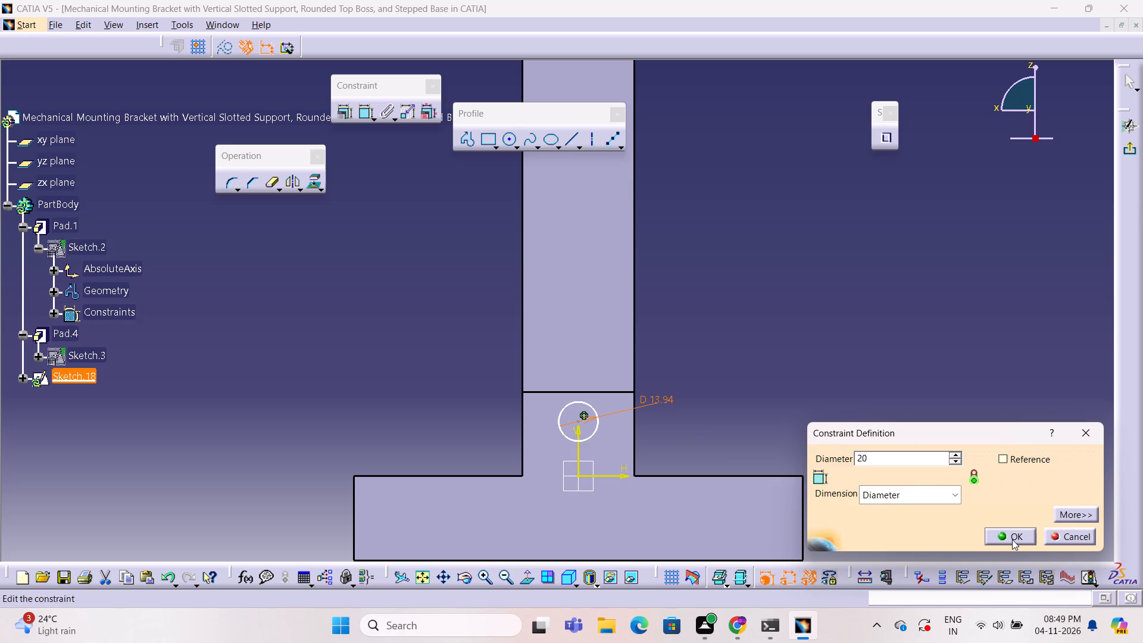
{"action": "left_click", "coordinate": [1012, 539]}
{"action": "left_click", "coordinate": [911, 464]}
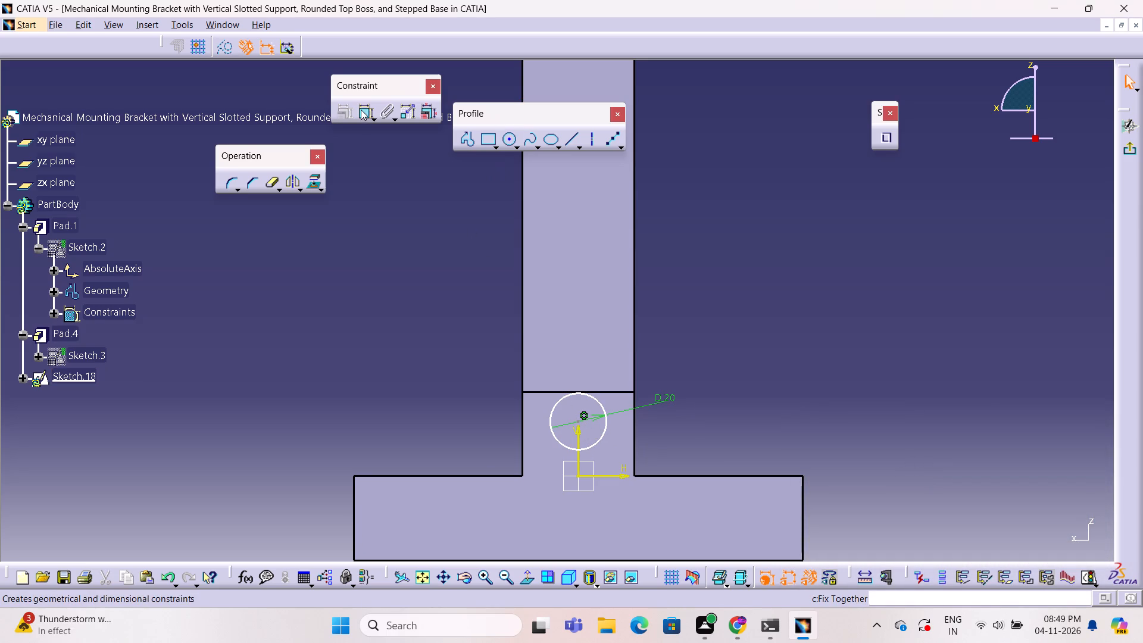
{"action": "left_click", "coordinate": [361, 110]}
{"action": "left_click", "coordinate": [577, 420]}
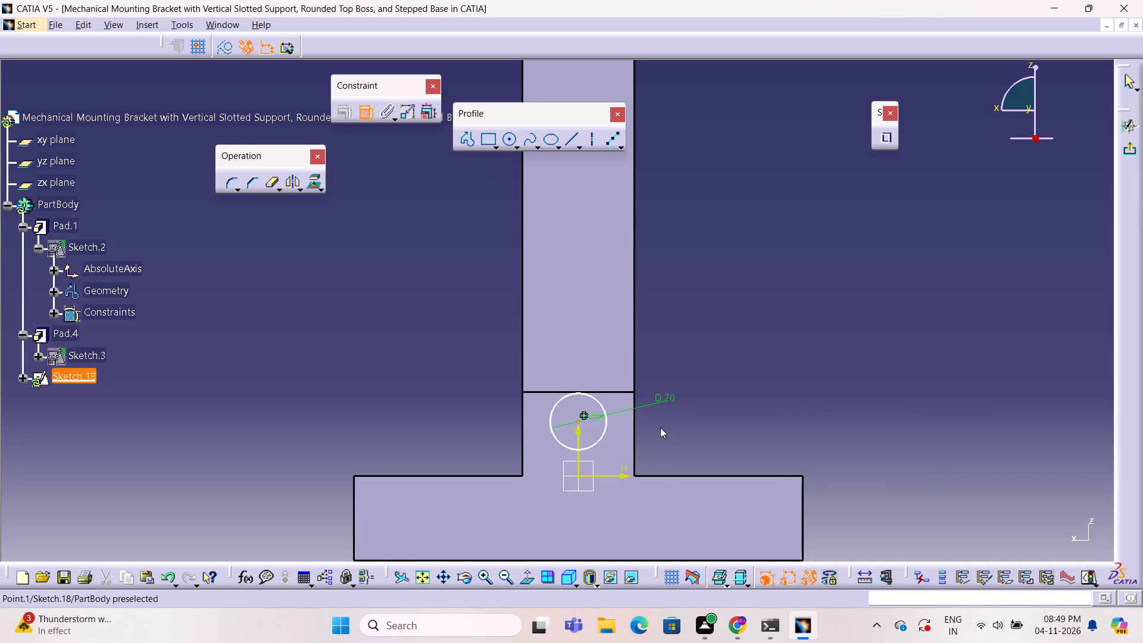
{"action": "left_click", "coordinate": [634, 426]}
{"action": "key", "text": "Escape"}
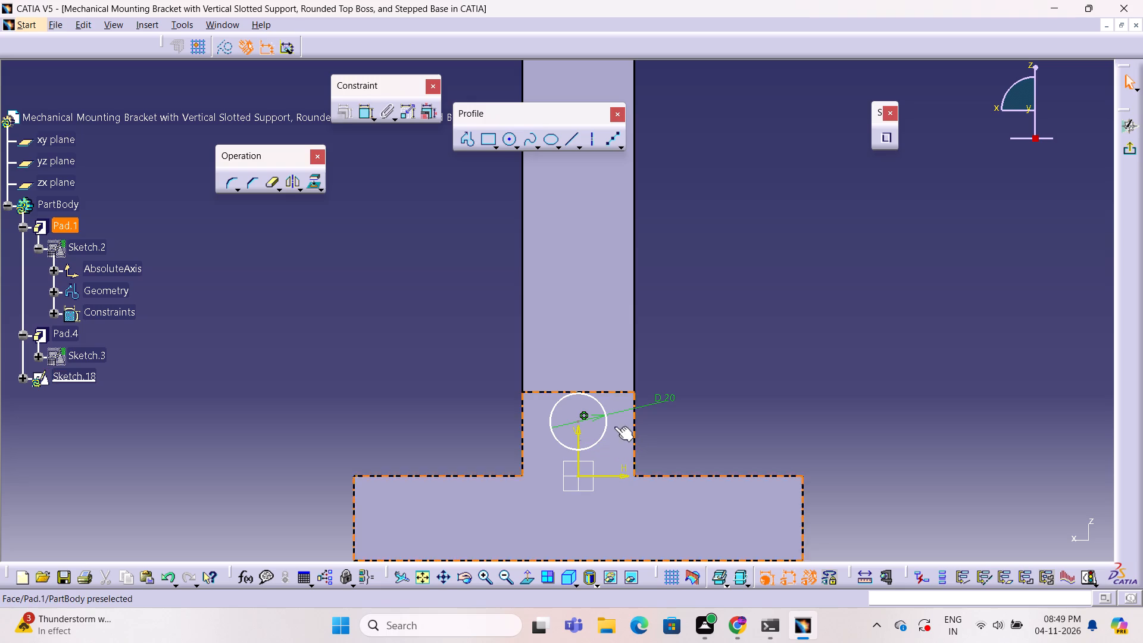
Dimension the distance from the circle's centre to the raised block's top edge and set it to 20 mm.
{"action": "left_click", "coordinate": [363, 114]}
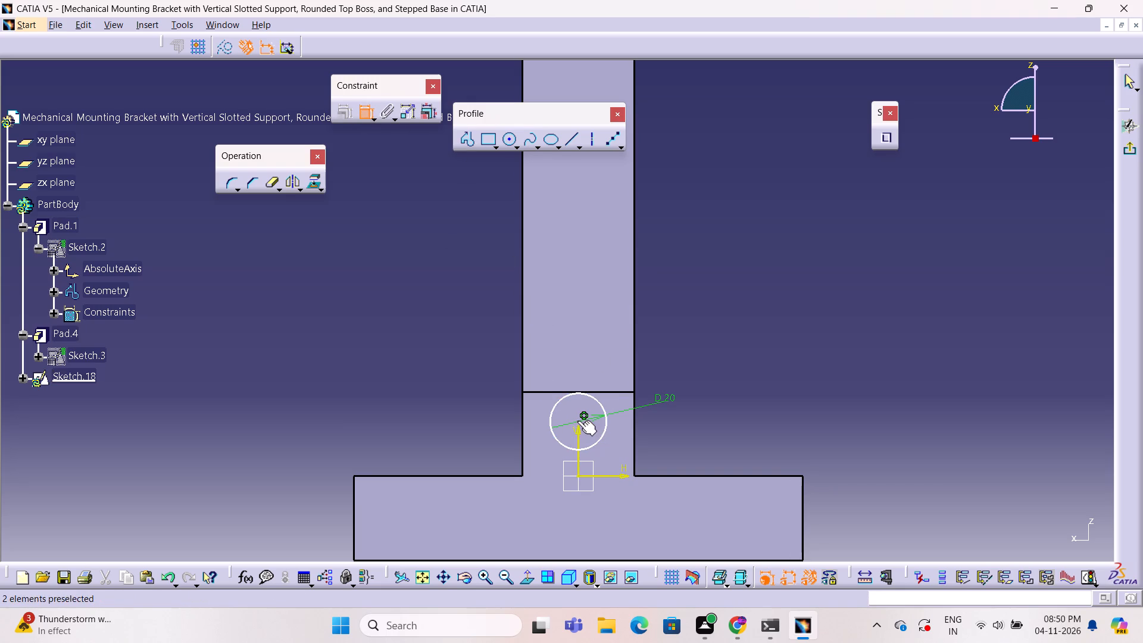
{"action": "left_click", "coordinate": [577, 420]}
{"action": "left_click", "coordinate": [598, 391]}
{"action": "left_click_drag", "start_coordinate": [619, 403], "coordinate": [619, 410]}
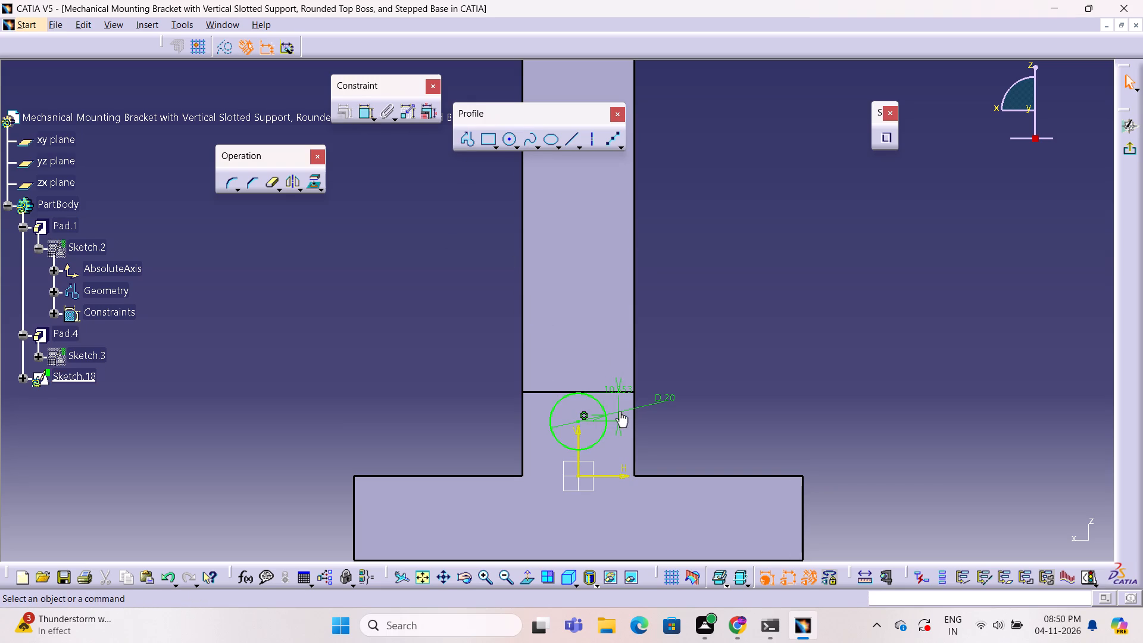
{"action": "double_click", "coordinate": [619, 388]}
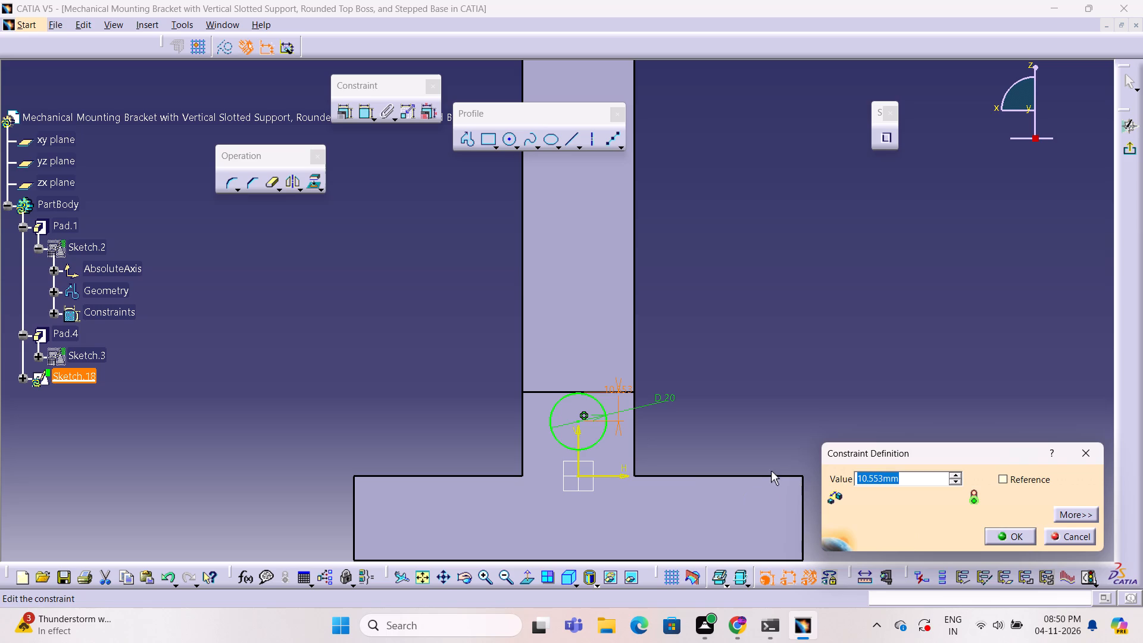
{"action": "key", "text": "2"}
{"action": "key", "text": "0"}
{"action": "left_click", "coordinate": [1022, 535]}
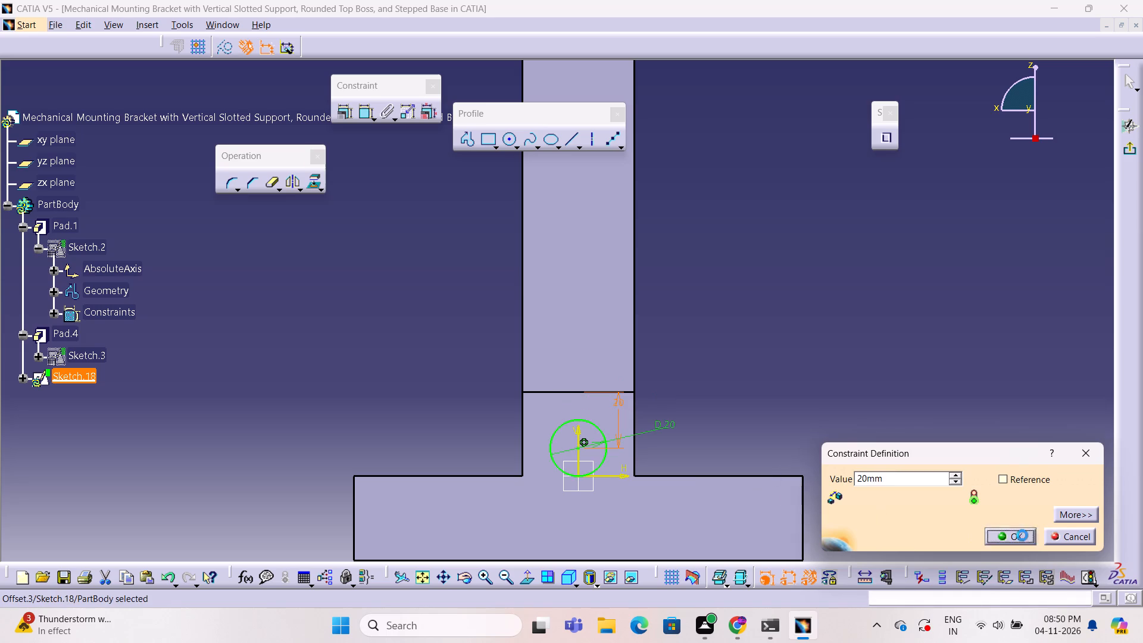
{"action": "left_click", "coordinate": [884, 480]}
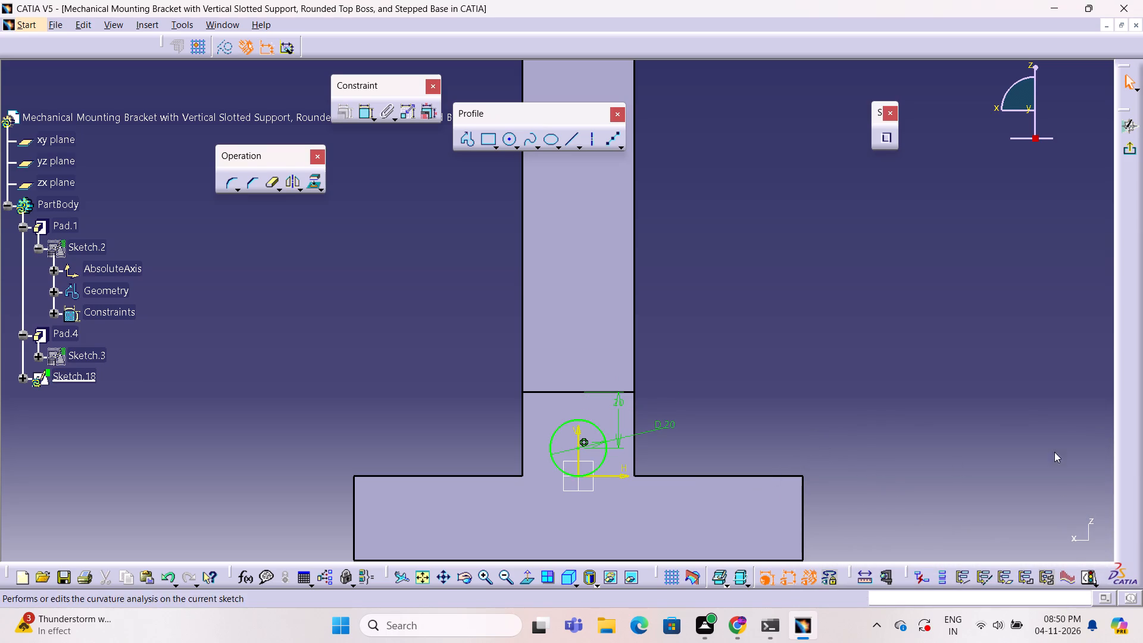
Exit the sketch and cut its circle through the base block with an Up to last Pocket at 0 mm offset.
{"action": "left_click", "coordinate": [1130, 153]}
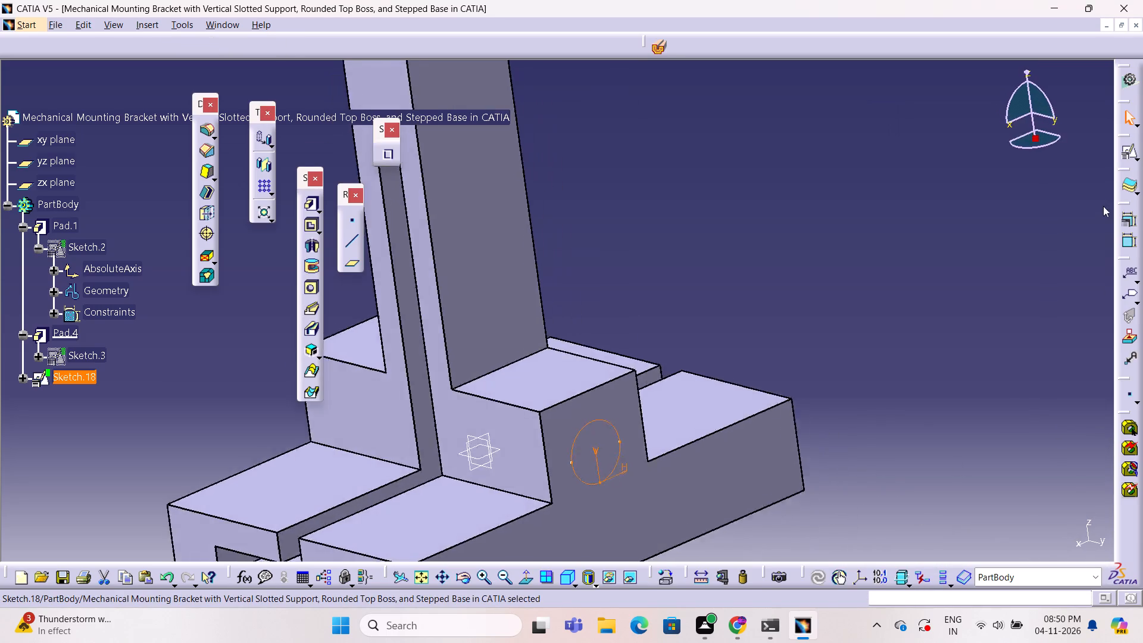
{"action": "left_click", "coordinate": [310, 227]}
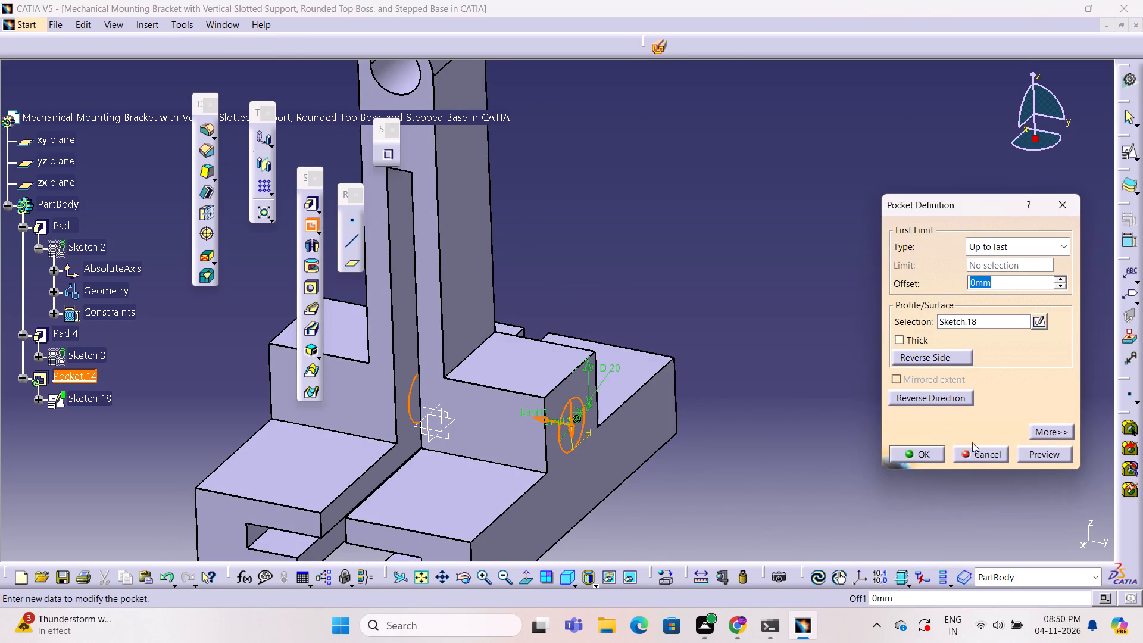
{"action": "left_click", "coordinate": [1035, 455]}
{"action": "left_click", "coordinate": [909, 454]}
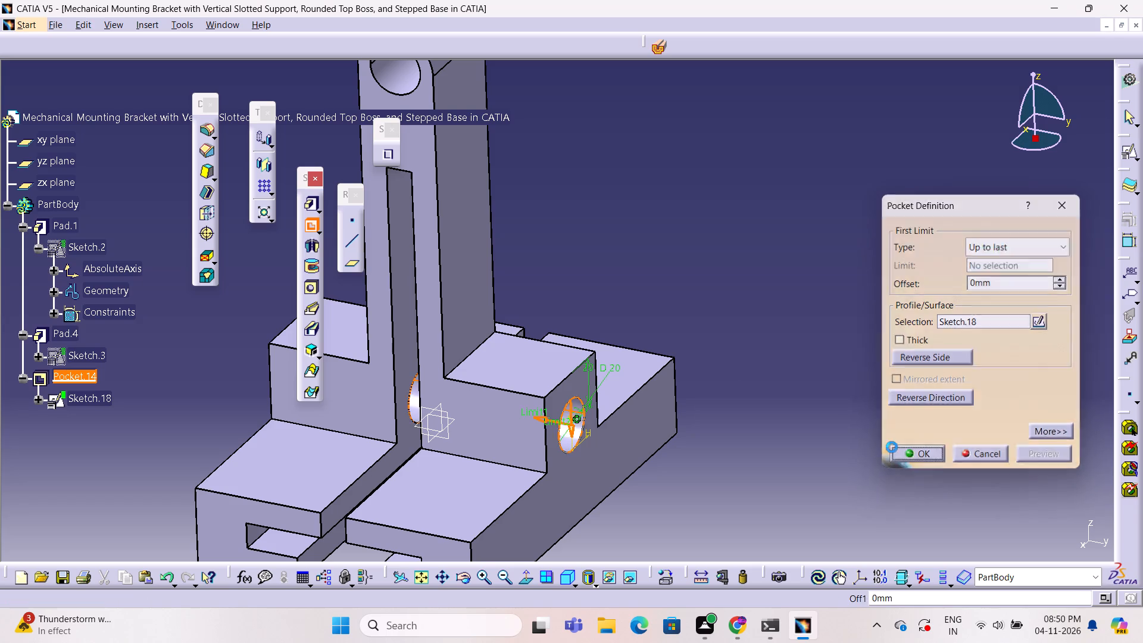
{"action": "left_click", "coordinate": [841, 435]}
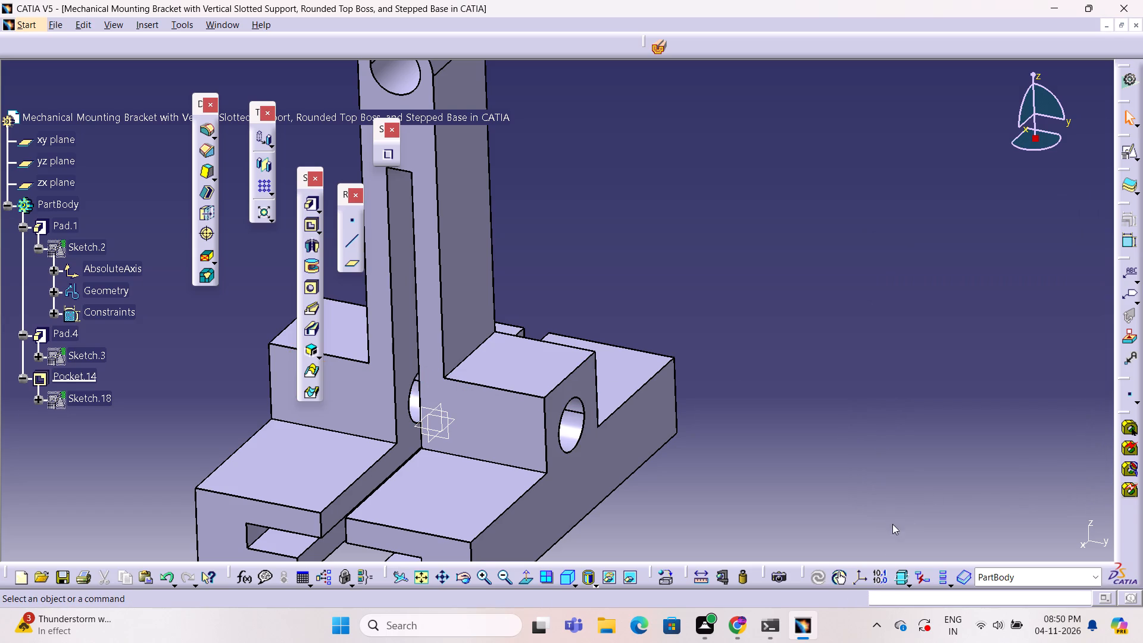
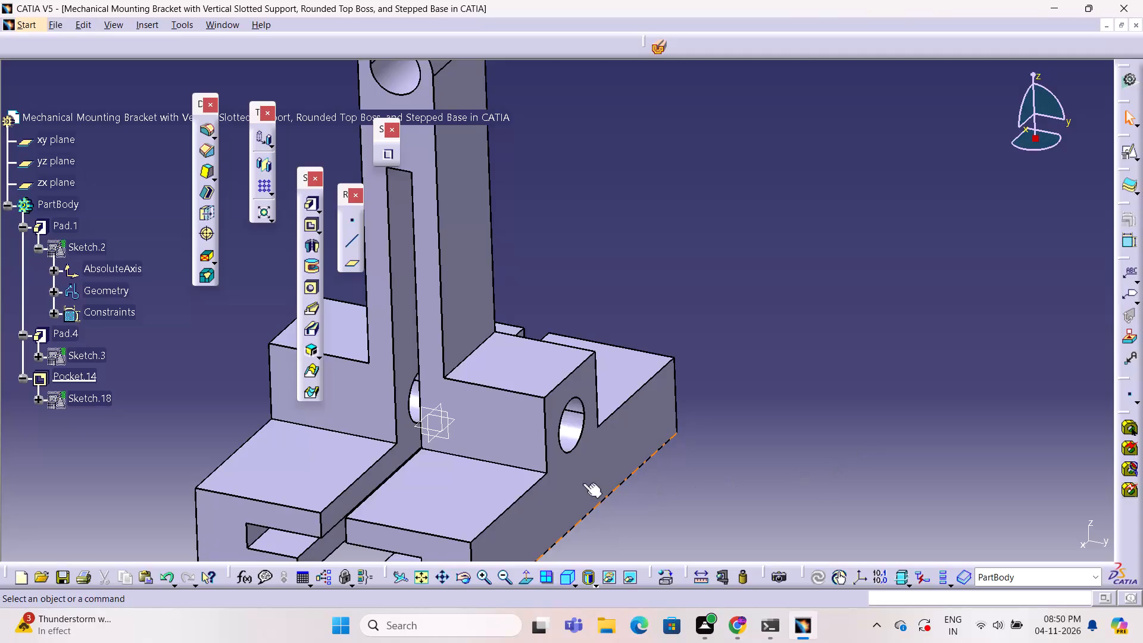
Start a positioned sketch on the upright's flat side face and draw a circle centred on the vertical axis near mid-height.
{"action": "middle_click_drag", "start_coordinate": [463, 466], "coordinate": [467, 584], "text": "ctrl"}
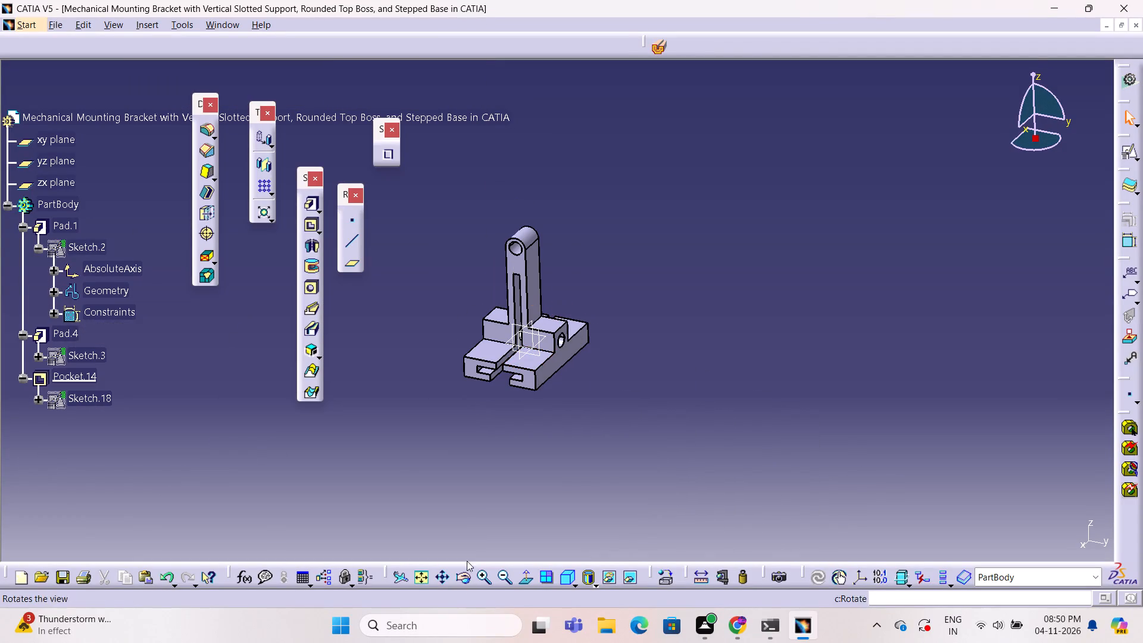
{"action": "middle_click_drag", "start_coordinate": [513, 453], "coordinate": [608, 470]}
{"action": "middle_click_drag", "start_coordinate": [610, 462], "coordinate": [616, 439], "text": "ctrl"}
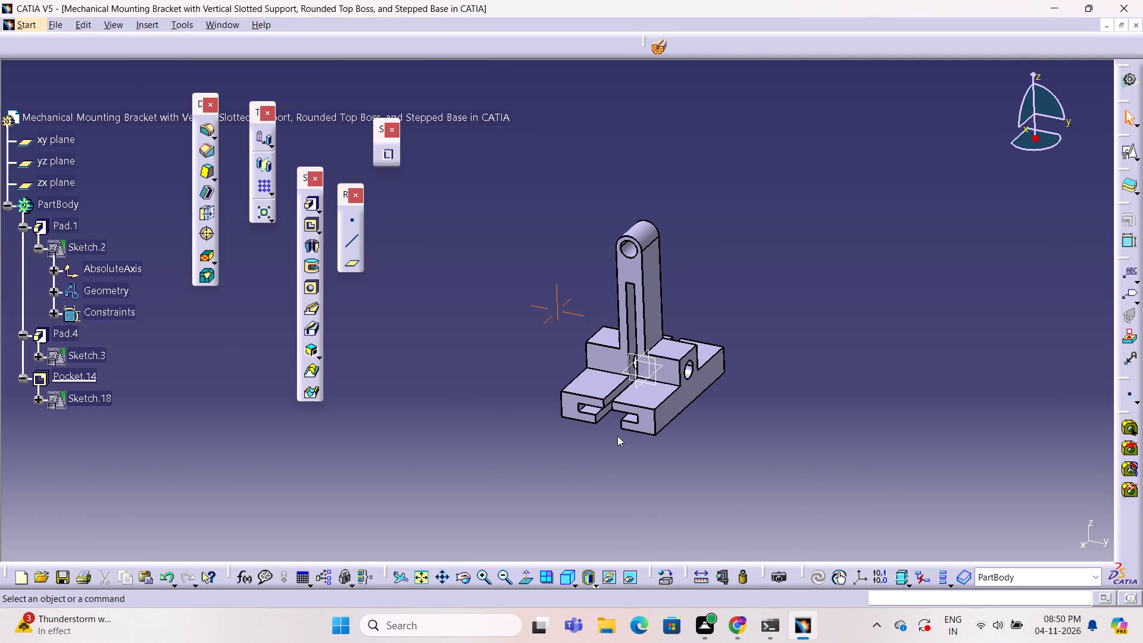
{"action": "left_click", "coordinate": [823, 298]}
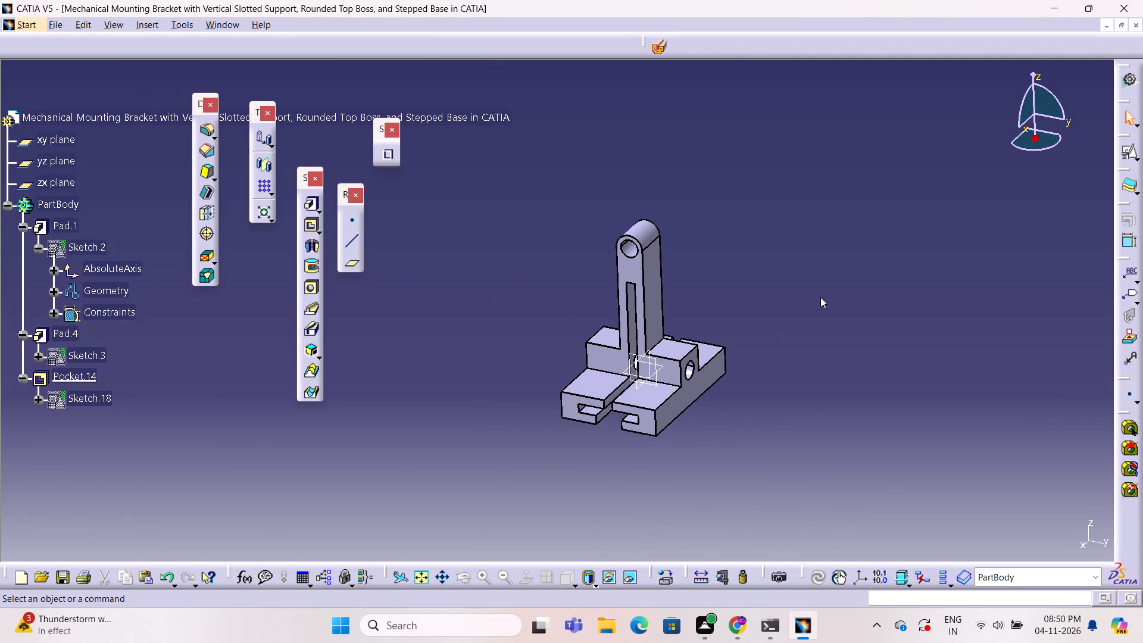
{"action": "left_click", "coordinate": [657, 317]}
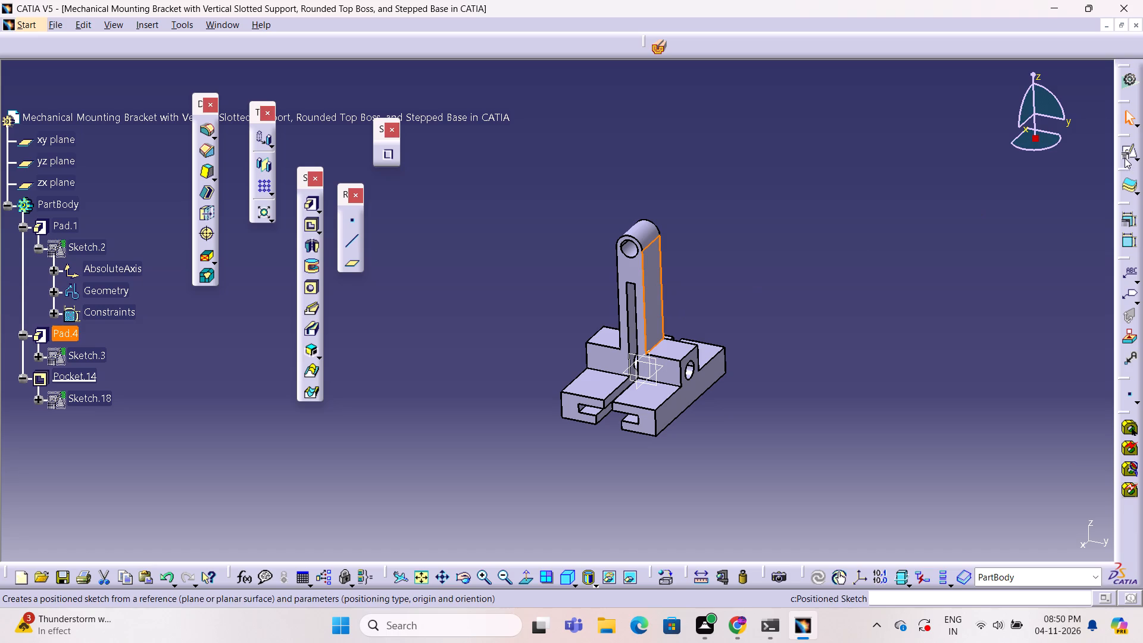
{"action": "left_click", "coordinate": [1125, 158]}
{"action": "left_click", "coordinate": [997, 538]}
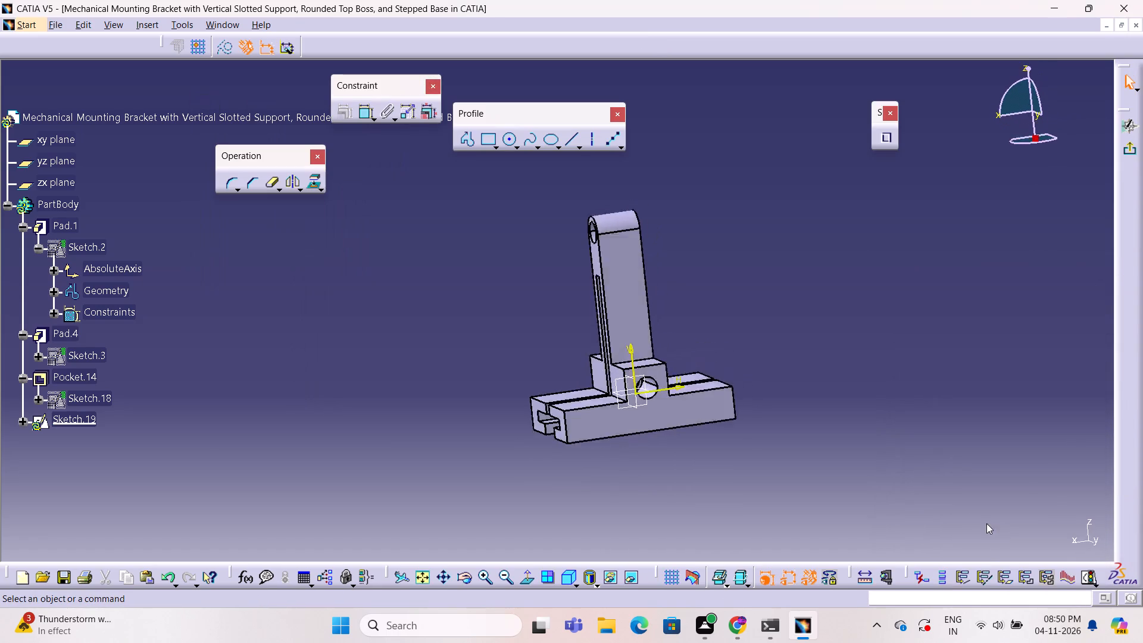
{"action": "left_click", "coordinate": [511, 139]}
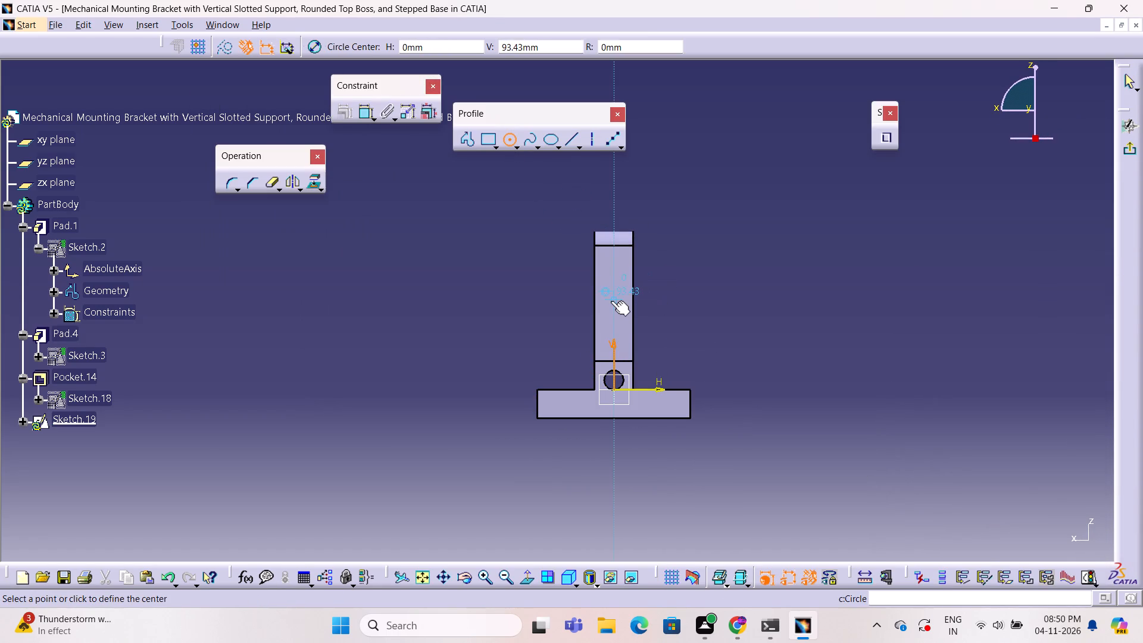
{"action": "left_click", "coordinate": [611, 301]}
{"action": "left_click", "coordinate": [616, 311]}
{"action": "left_click", "coordinate": [757, 304]}
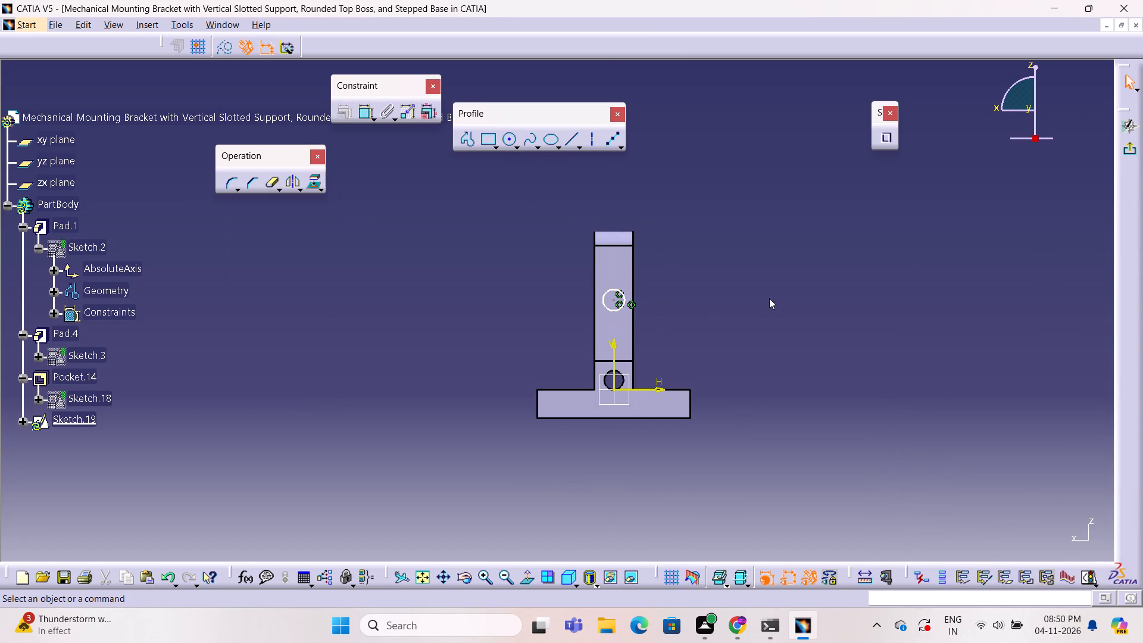
Exit the sketch and cut its circle through the upright with an Up to last Pocket at 0 mm offset.
{"action": "left_click", "coordinate": [1123, 156]}
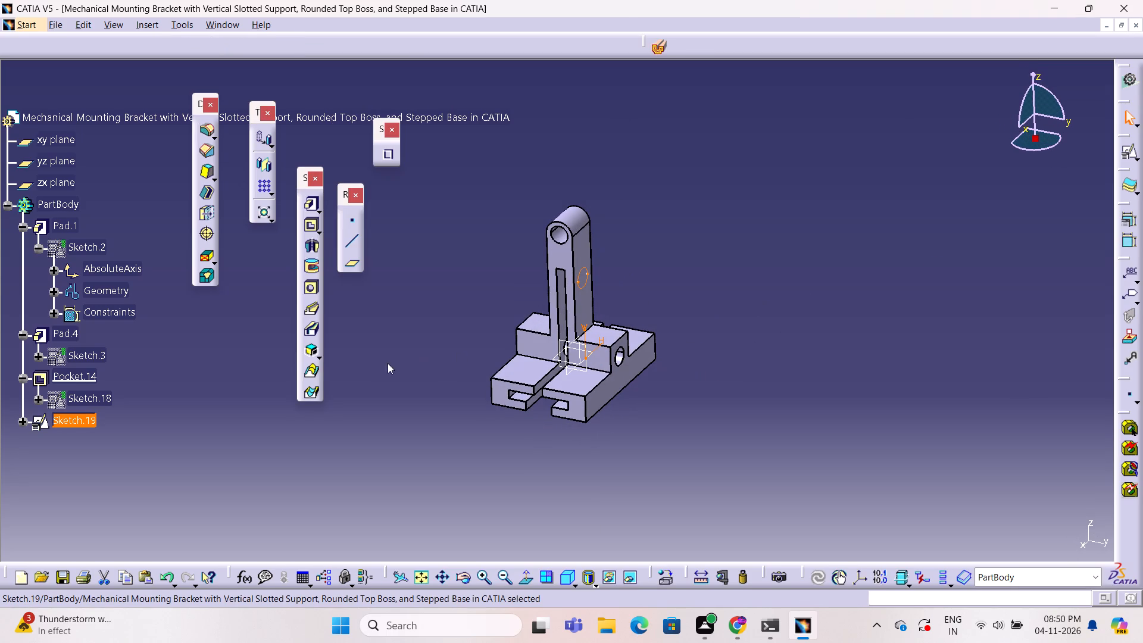
{"action": "left_click", "coordinate": [307, 230]}
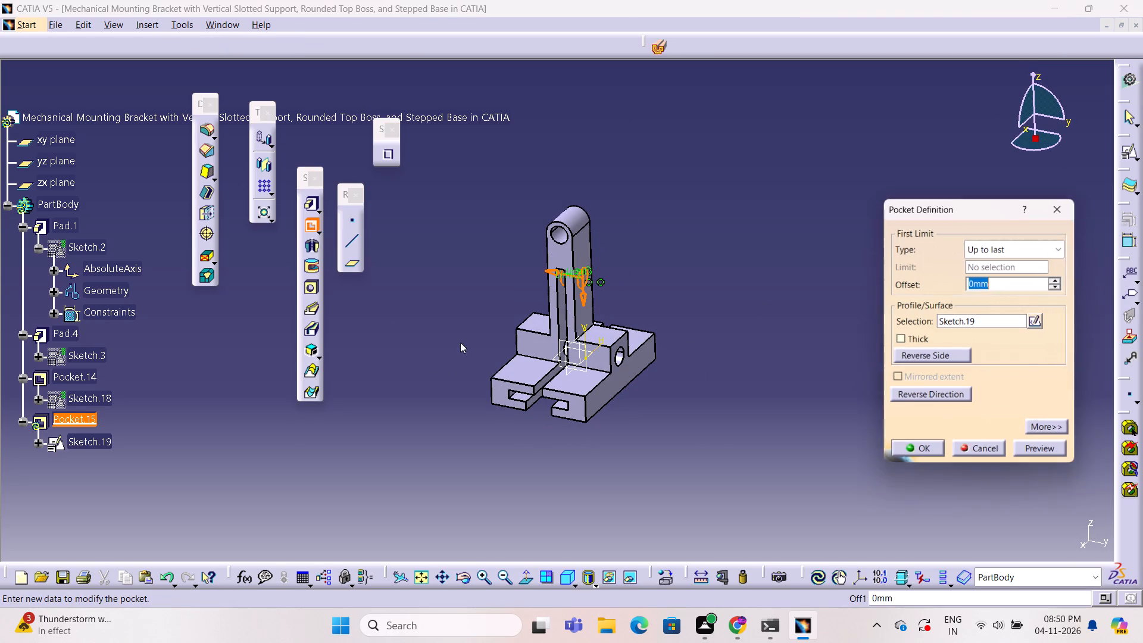
{"action": "left_click", "coordinate": [1032, 455]}
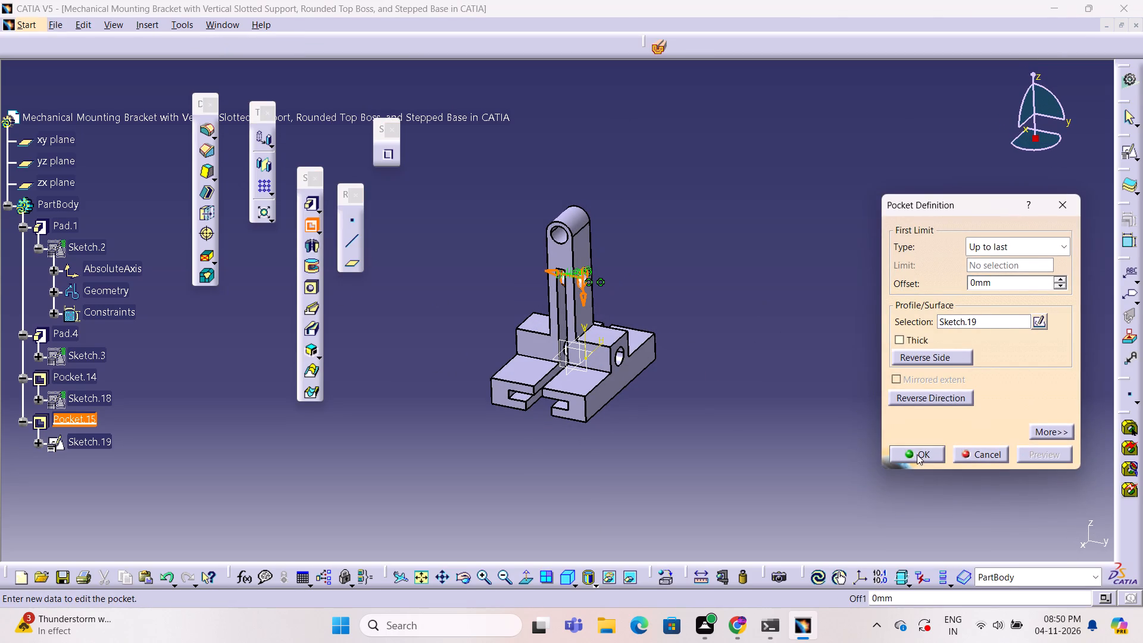
{"action": "left_click", "coordinate": [917, 454]}
{"action": "left_click", "coordinate": [807, 455]}
Edit the upright pocket's sketch to add a second circle just below the first on the vertical axis, and exit the sketch.
{"action": "middle_click_drag", "start_coordinate": [807, 449], "coordinate": [588, 391]}
{"action": "right_click_drag", "start_coordinate": [802, 449], "coordinate": [588, 391]}
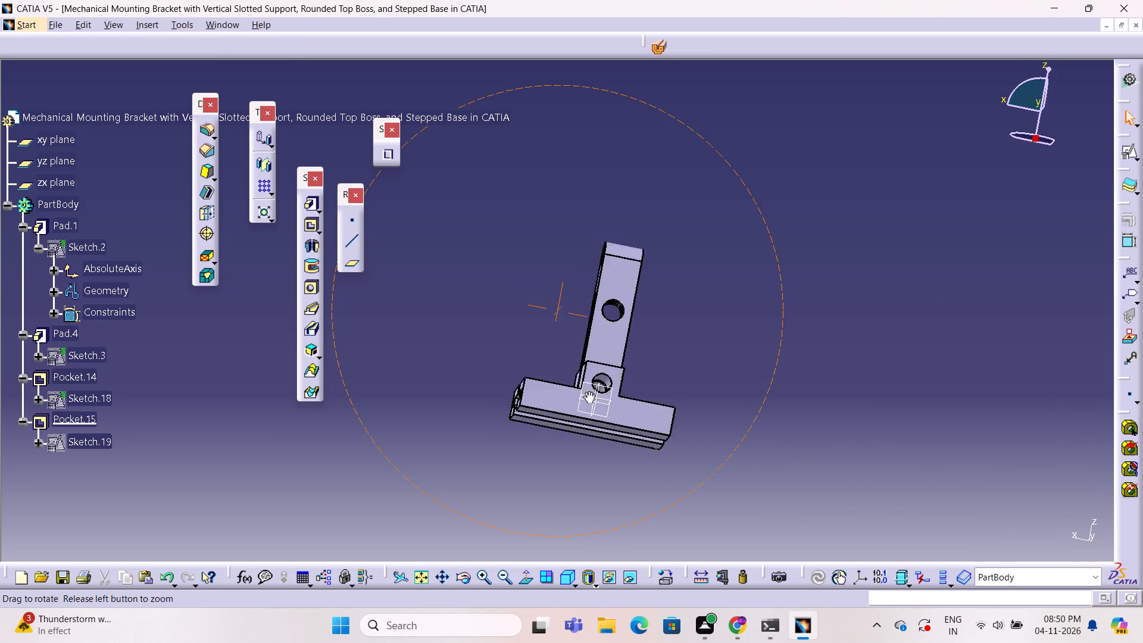
{"action": "middle_click_drag", "start_coordinate": [588, 391], "coordinate": [790, 379]}
{"action": "right_click_drag", "start_coordinate": [588, 391], "coordinate": [790, 379]}
{"action": "left_click", "coordinate": [783, 363]}
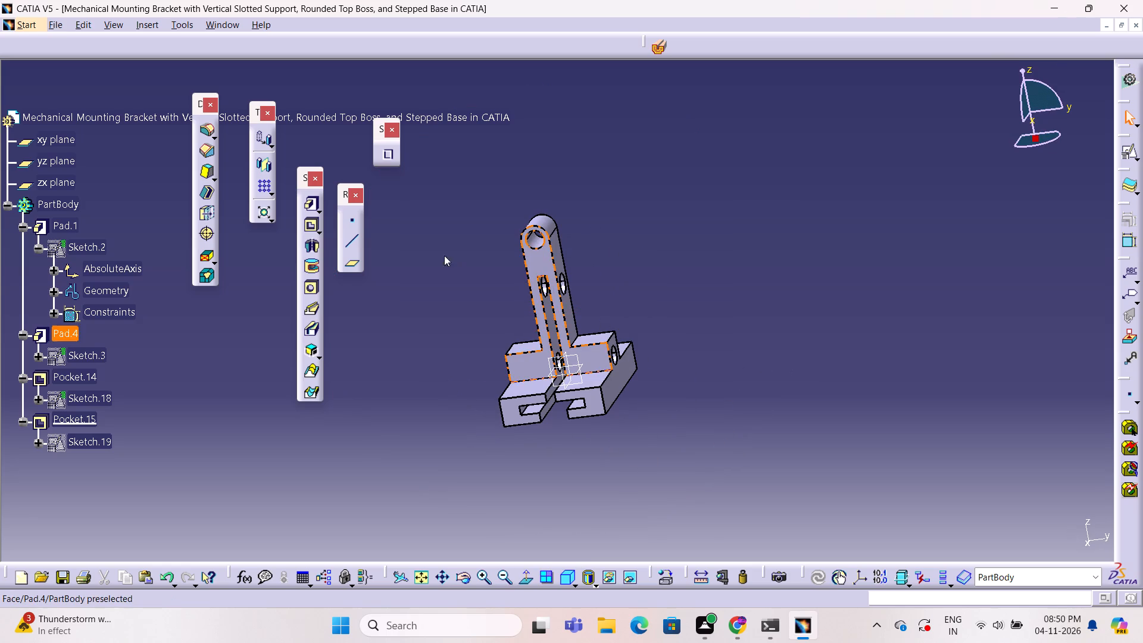
{"action": "double_click", "coordinate": [101, 442]}
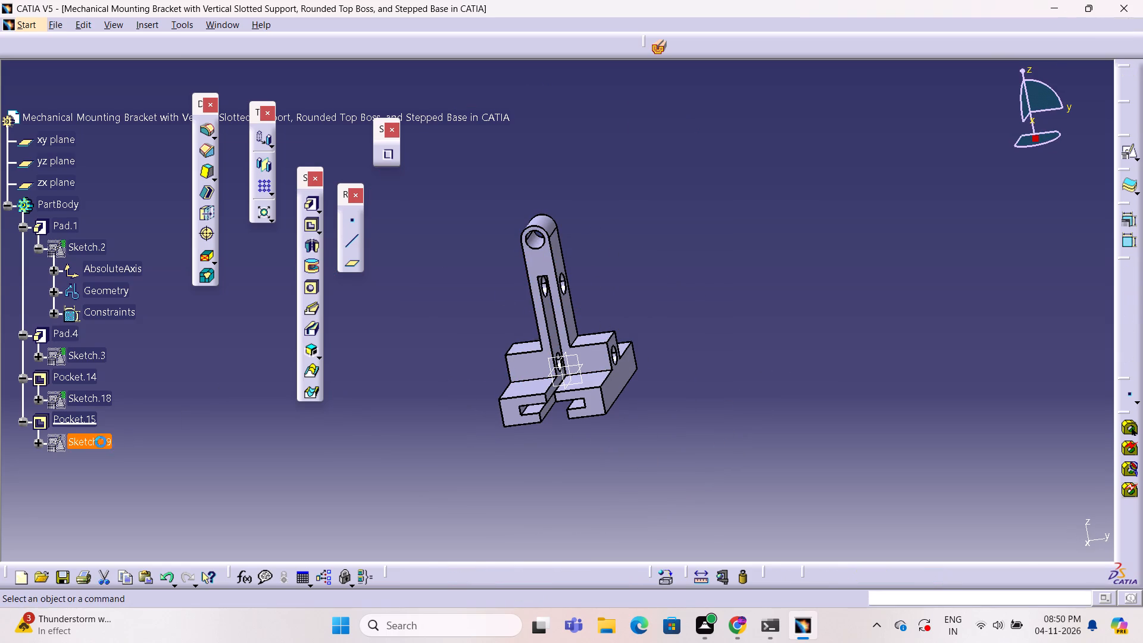
{"action": "left_click", "coordinate": [510, 145]}
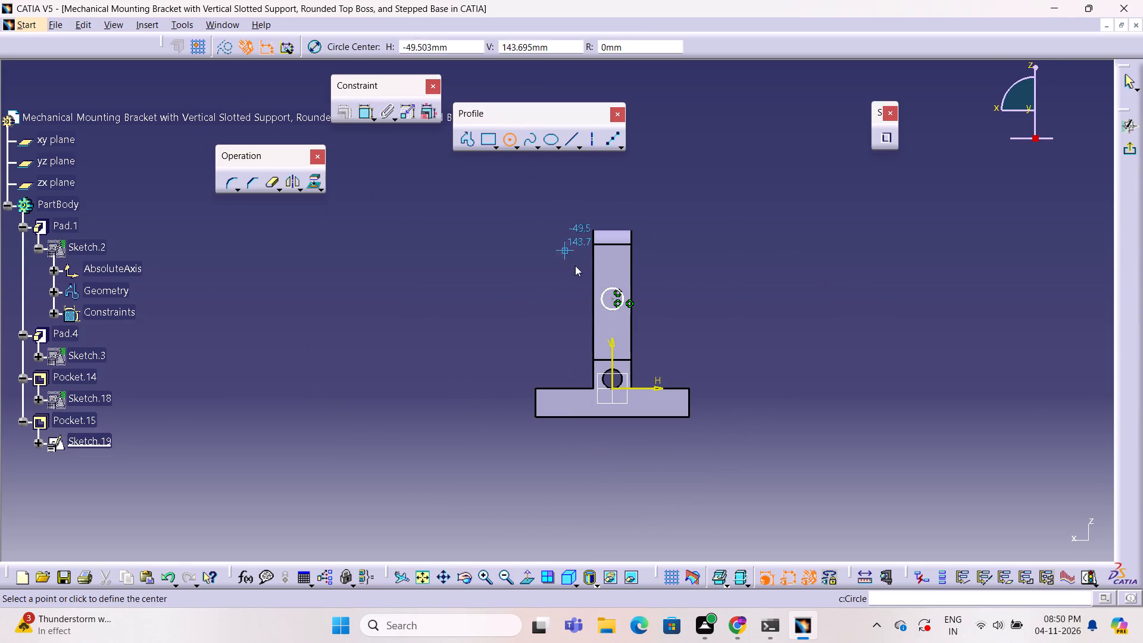
{"action": "left_click", "coordinate": [610, 327]}
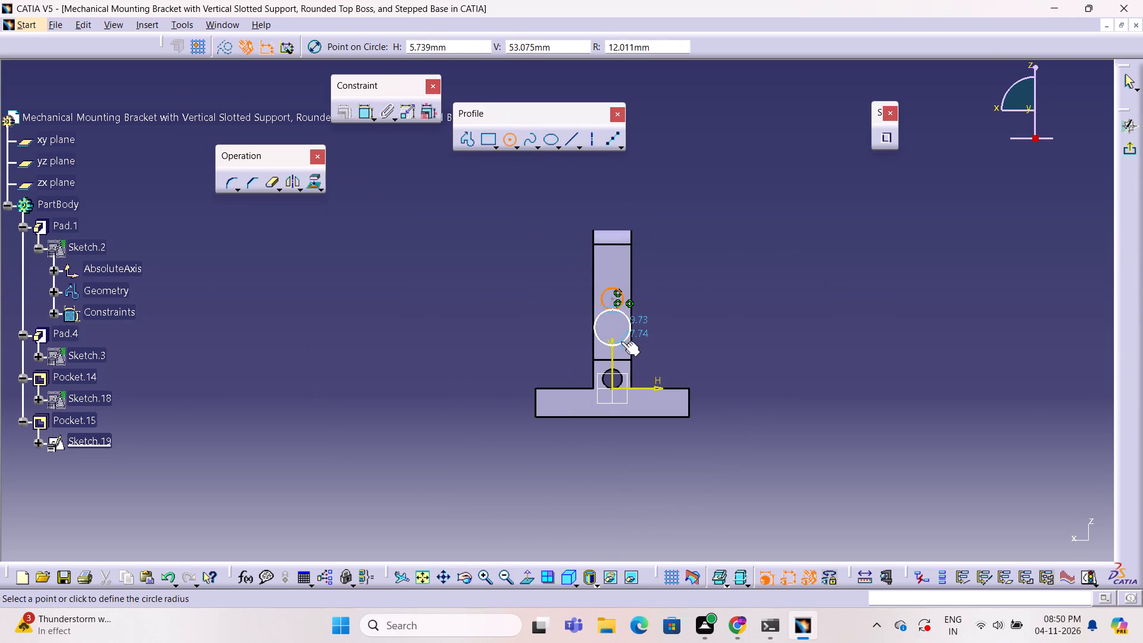
{"action": "left_click", "coordinate": [617, 333]}
{"action": "left_click", "coordinate": [872, 288]}
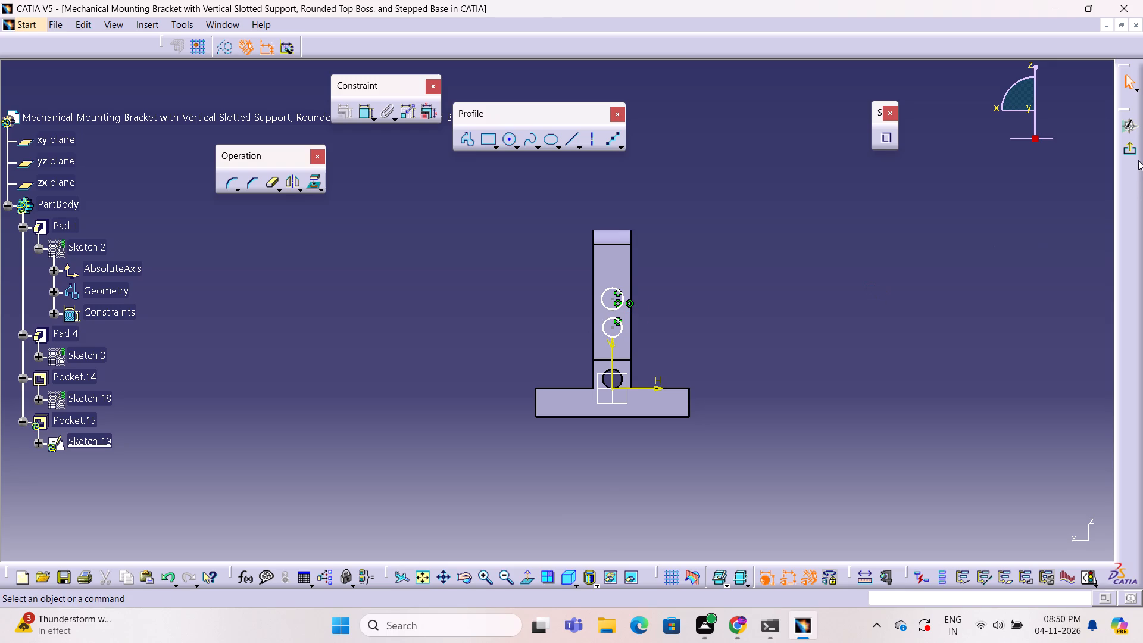
{"action": "left_click", "coordinate": [1127, 152]}
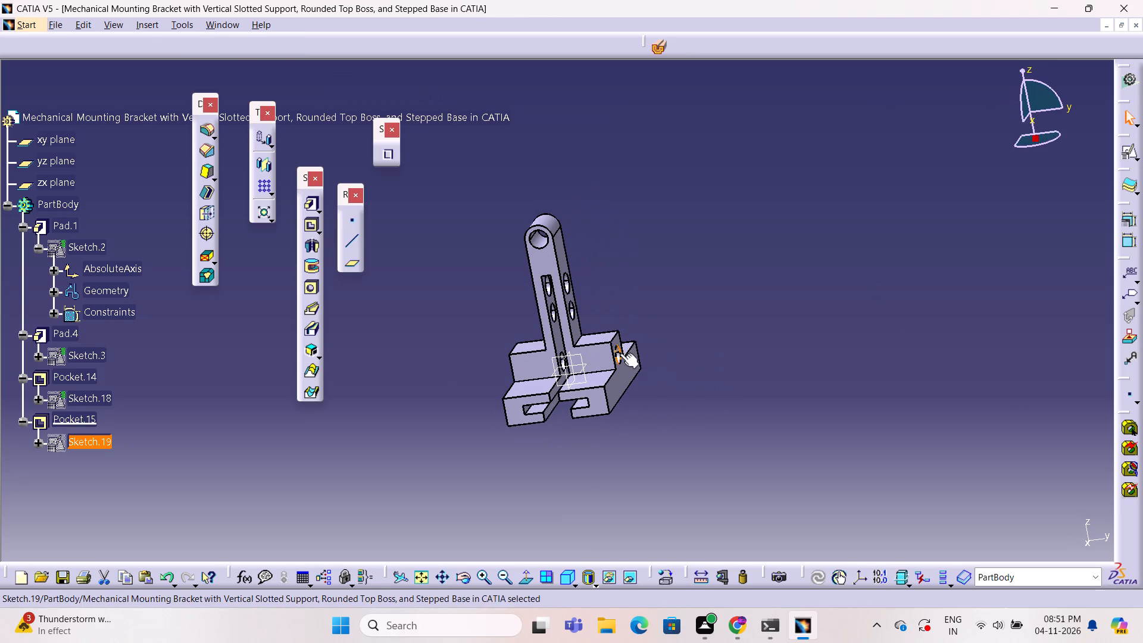
Add a larger, off-axis circle above the two existing ones in the upright pocket's sketch, overlapping the upright's edge, and exit the sketch.
{"action": "double_click", "coordinate": [95, 439]}
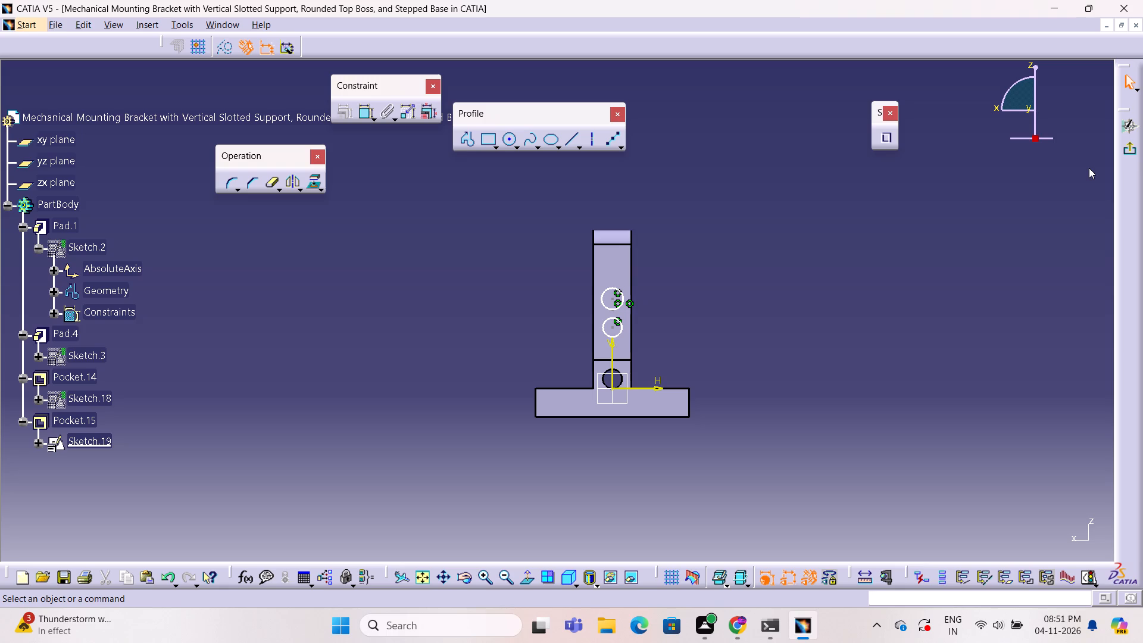
{"action": "left_click", "coordinate": [511, 138]}
{"action": "left_click", "coordinate": [605, 270]}
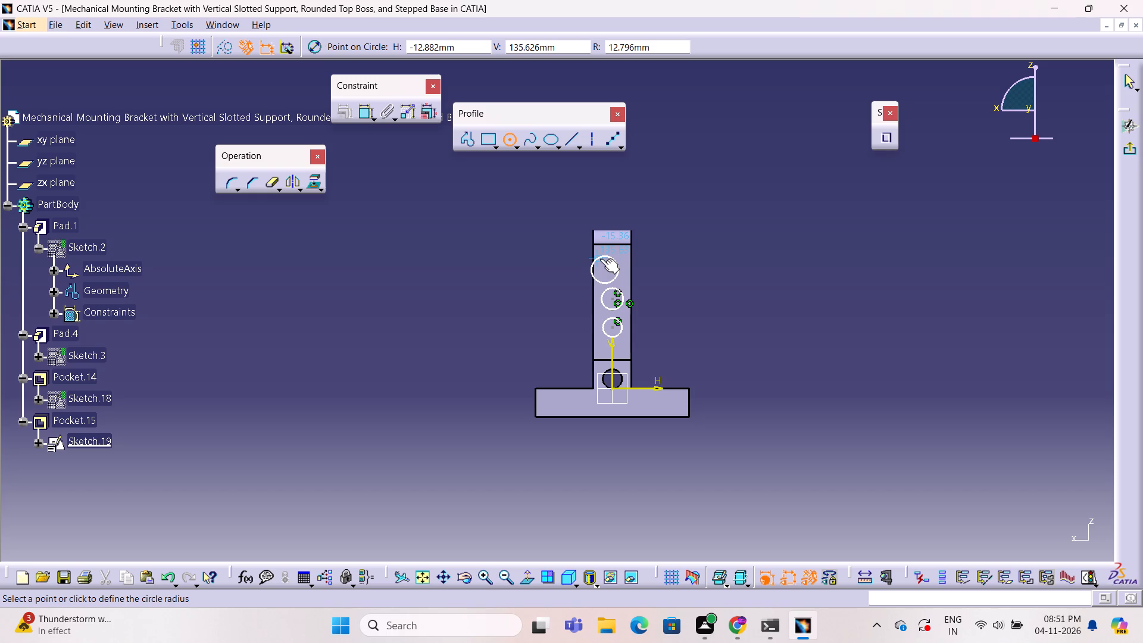
{"action": "left_click", "coordinate": [598, 258]}
{"action": "left_click", "coordinate": [838, 284]}
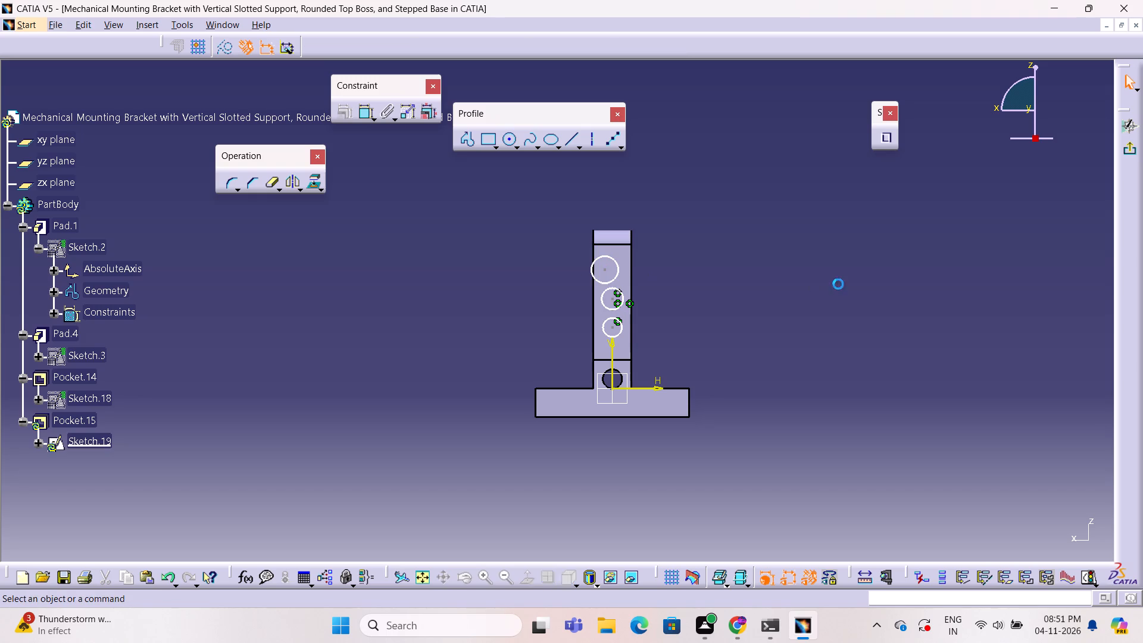
{"action": "left_click", "coordinate": [1133, 150]}
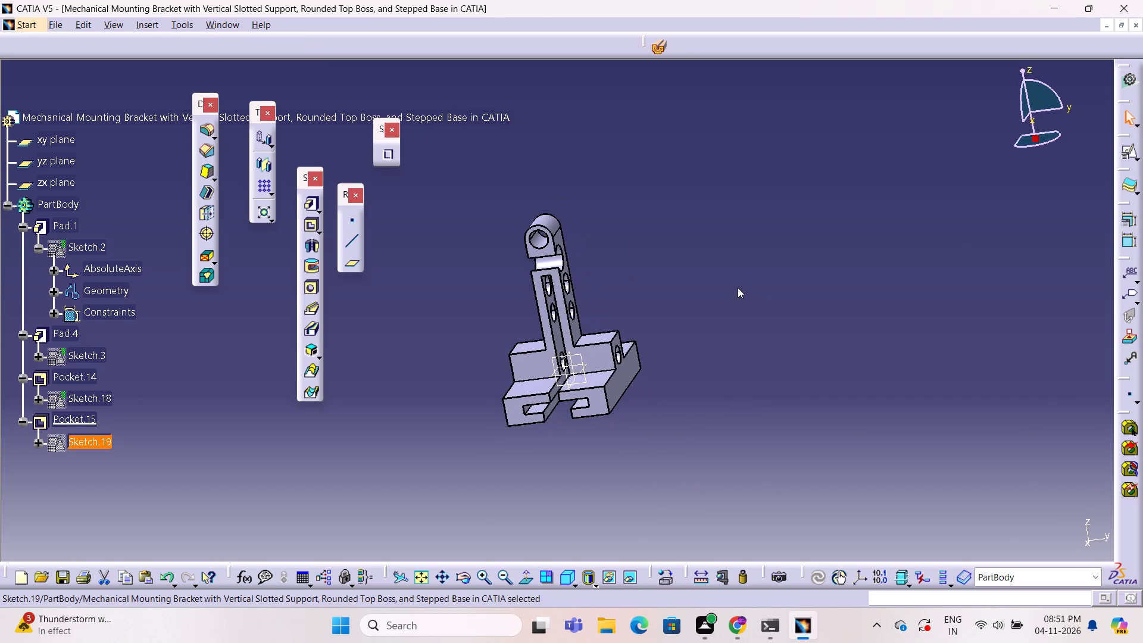
Examine the cross holes through the upright from the side and front.
{"action": "middle_click_drag", "start_coordinate": [737, 288], "coordinate": [644, 279]}
{"action": "right_click_drag", "start_coordinate": [736, 287], "coordinate": [644, 279]}
{"action": "right_click", "coordinate": [644, 279]}
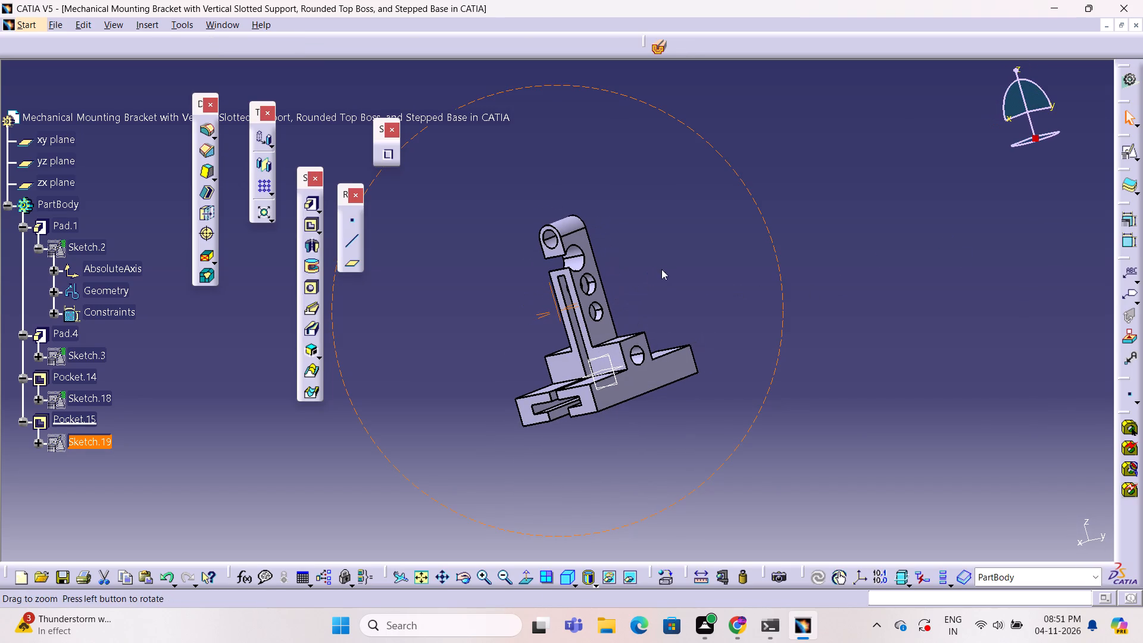
{"action": "left_click", "coordinate": [663, 267]}
{"action": "middle_click", "coordinate": [519, 274]}
{"action": "middle_click_drag", "start_coordinate": [519, 274], "coordinate": [677, 298]}
{"action": "right_click_drag", "start_coordinate": [519, 274], "coordinate": [677, 298]}
{"action": "middle_click", "coordinate": [677, 298]}
{"action": "left_click", "coordinate": [685, 285]}
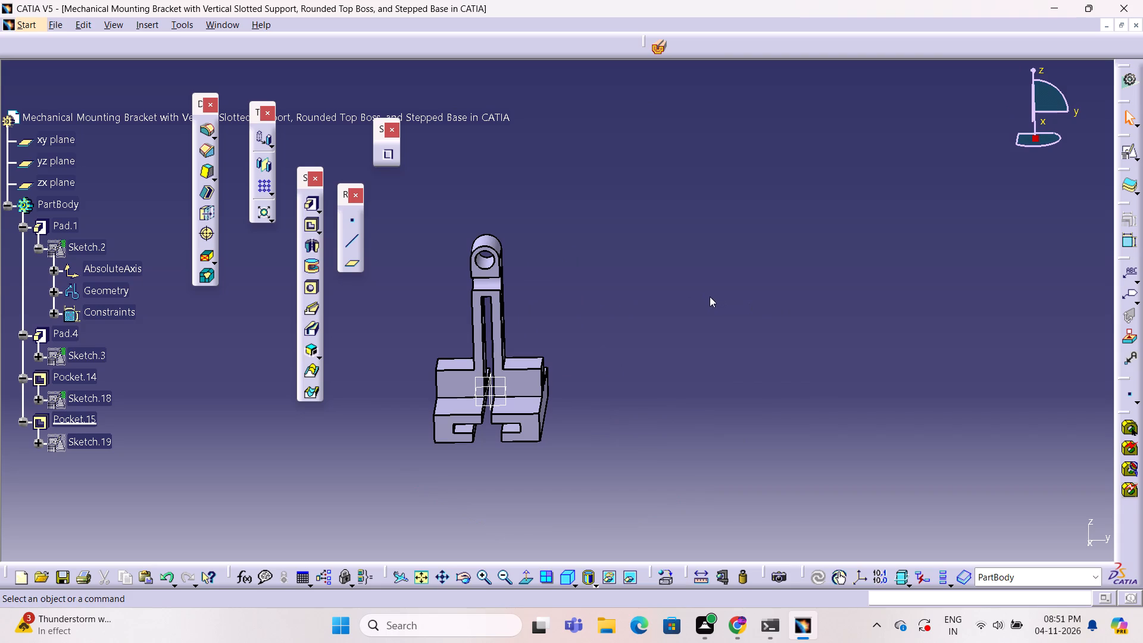
{"action": "left_click", "coordinate": [702, 302]}
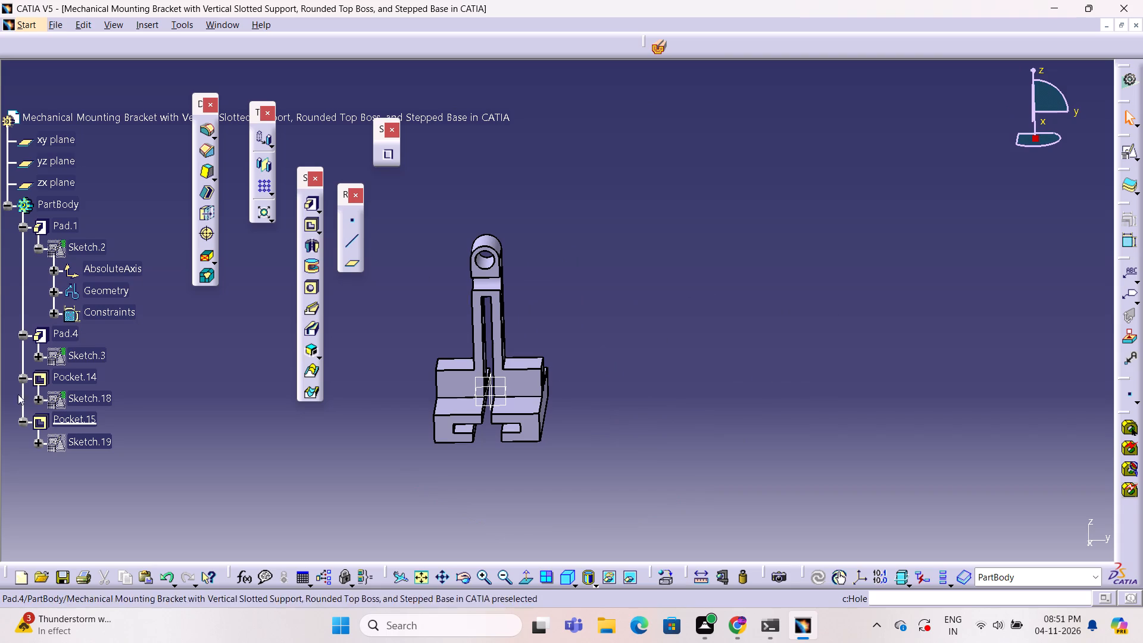
Add a fourth circle near the upright's top, slightly off the vertical axis, in the pocket's sketch and exit the sketch.
{"action": "double_click", "coordinate": [76, 442]}
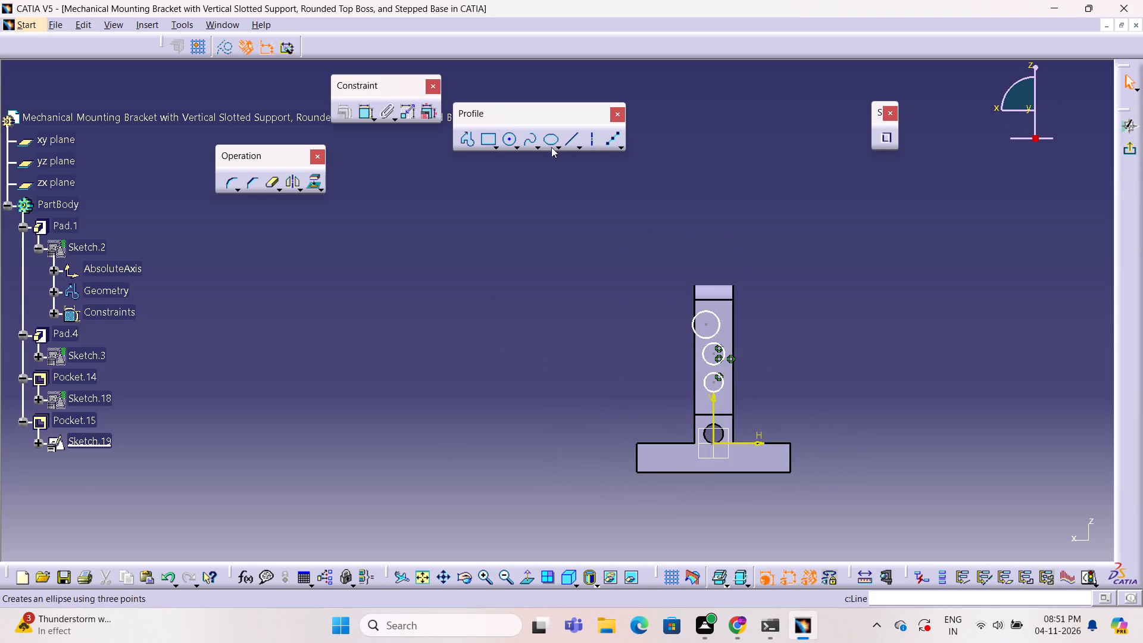
{"action": "left_click", "coordinate": [504, 135]}
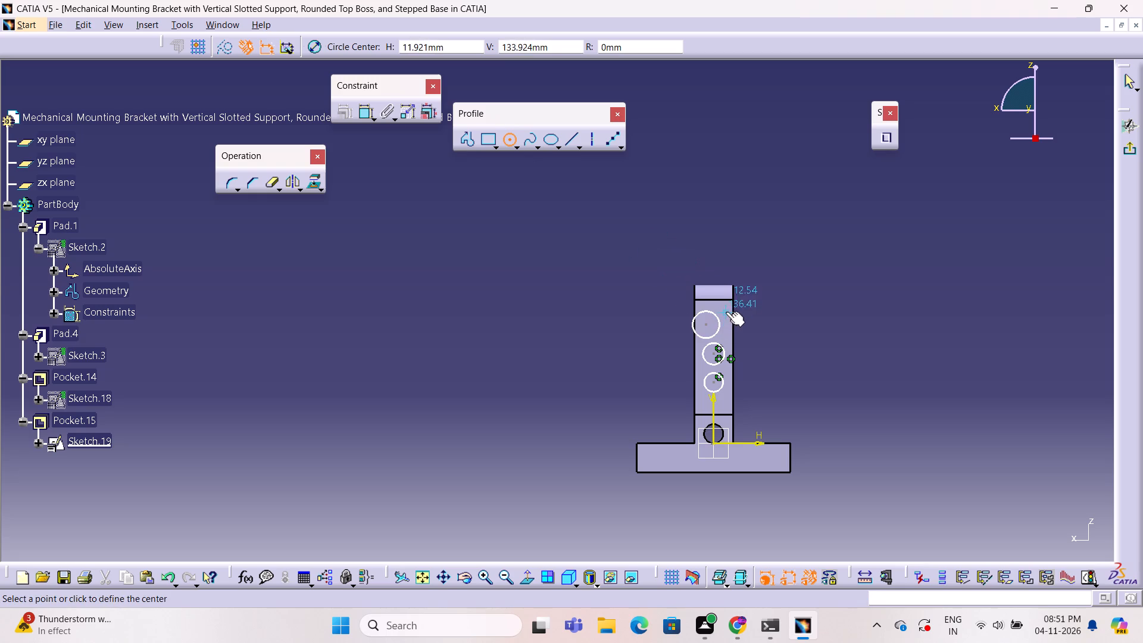
{"action": "left_click", "coordinate": [720, 299]}
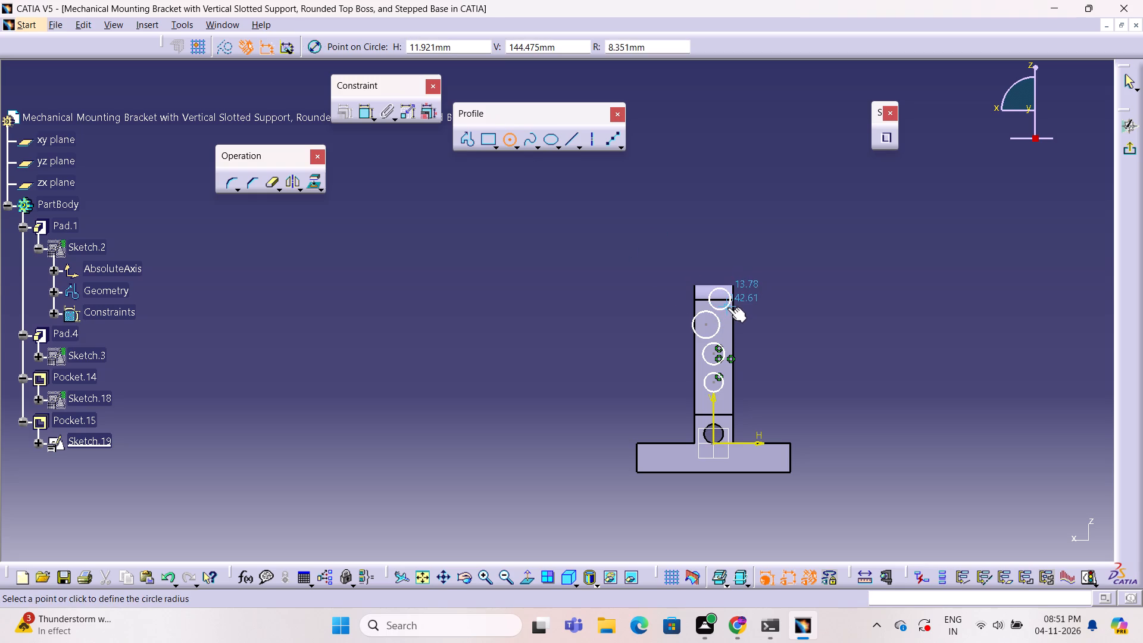
{"action": "left_click", "coordinate": [727, 307]}
{"action": "left_click", "coordinate": [799, 305]}
{"action": "left_click", "coordinate": [1131, 152]}
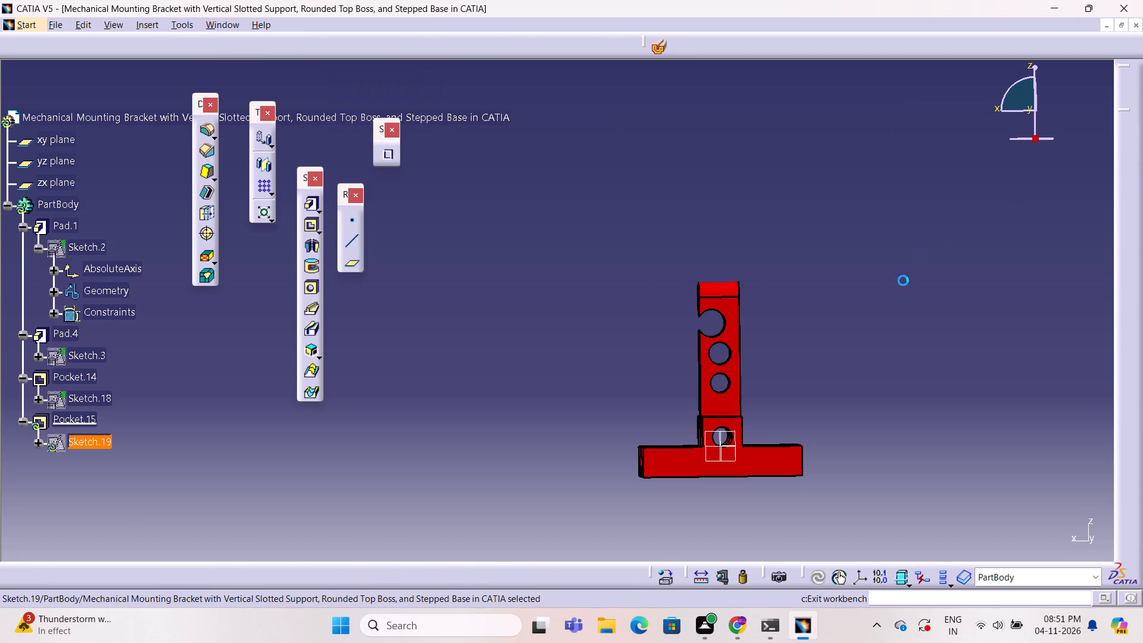
Examine the cross holes along the upright and boss, then fit the whole bracket in view.
{"action": "middle_click_drag", "start_coordinate": [901, 286], "coordinate": [732, 350]}
{"action": "right_click_drag", "start_coordinate": [901, 286], "coordinate": [732, 350]}
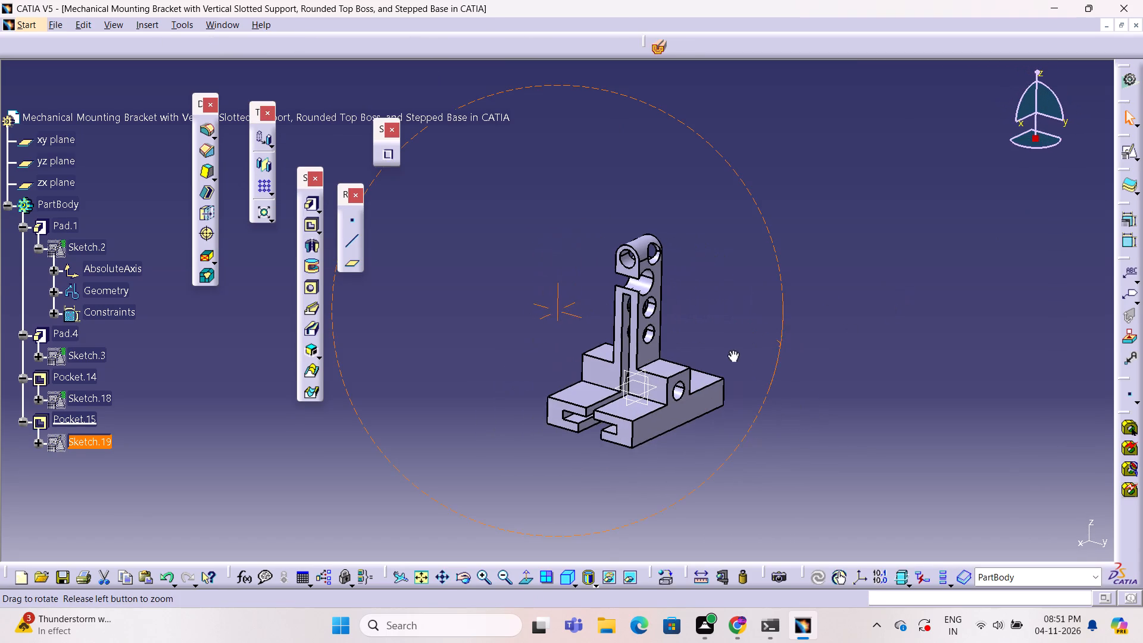
{"action": "middle_click_drag", "start_coordinate": [732, 350], "coordinate": [732, 350]}
{"action": "right_click_drag", "start_coordinate": [732, 350], "coordinate": [732, 350]}
{"action": "right_click", "coordinate": [732, 349]}
{"action": "left_click", "coordinate": [743, 294]}
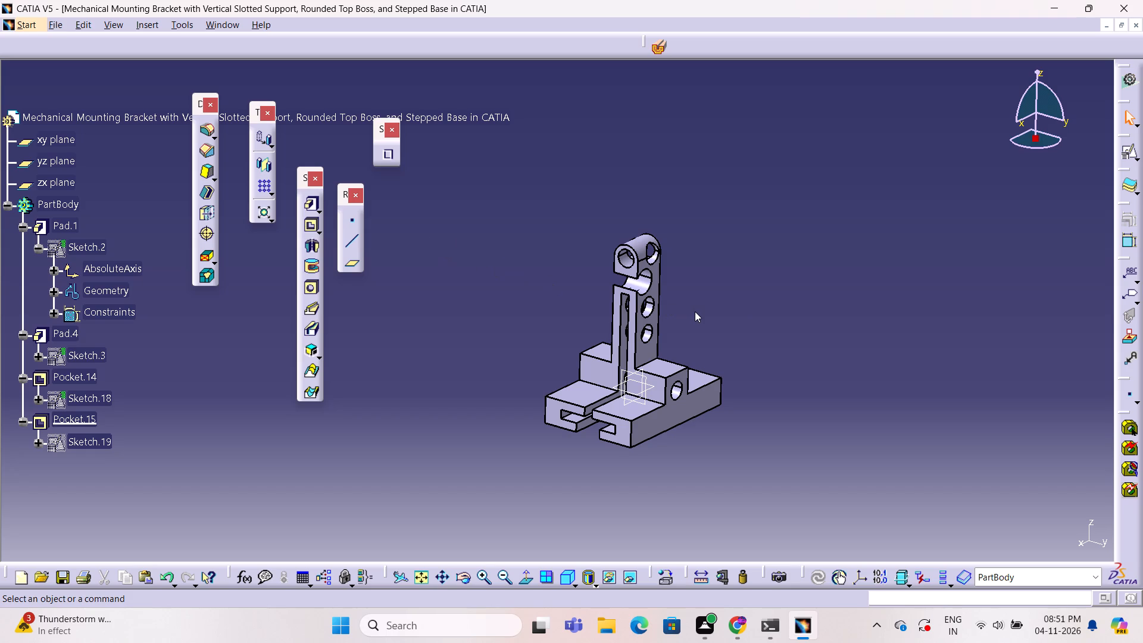
{"action": "middle_click_drag", "start_coordinate": [711, 314], "coordinate": [729, 230], "text": "ctrl"}
{"action": "middle_click", "coordinate": [873, 329]}
{"action": "right_click_drag", "start_coordinate": [873, 329], "coordinate": [866, 335]}
{"action": "middle_click", "coordinate": [873, 330]}
{"action": "middle_click", "coordinate": [870, 332]}
{"action": "middle_click", "coordinate": [870, 332]}
{"action": "middle_click", "coordinate": [870, 332]}
{"action": "middle_click", "coordinate": [866, 335]}
{"action": "middle_click", "coordinate": [866, 335]}
{"action": "middle_click", "coordinate": [866, 335]}
{"action": "middle_click", "coordinate": [866, 335]}
{"action": "middle_click", "coordinate": [866, 335]}
{"action": "middle_click", "coordinate": [866, 335]}
{"action": "middle_click", "coordinate": [866, 335]}
{"action": "middle_click", "coordinate": [866, 335]}
{"action": "middle_click", "coordinate": [866, 335]}
{"action": "middle_click", "coordinate": [866, 335]}
{"action": "middle_click", "coordinate": [866, 335]}
{"action": "right_click", "coordinate": [865, 335]}
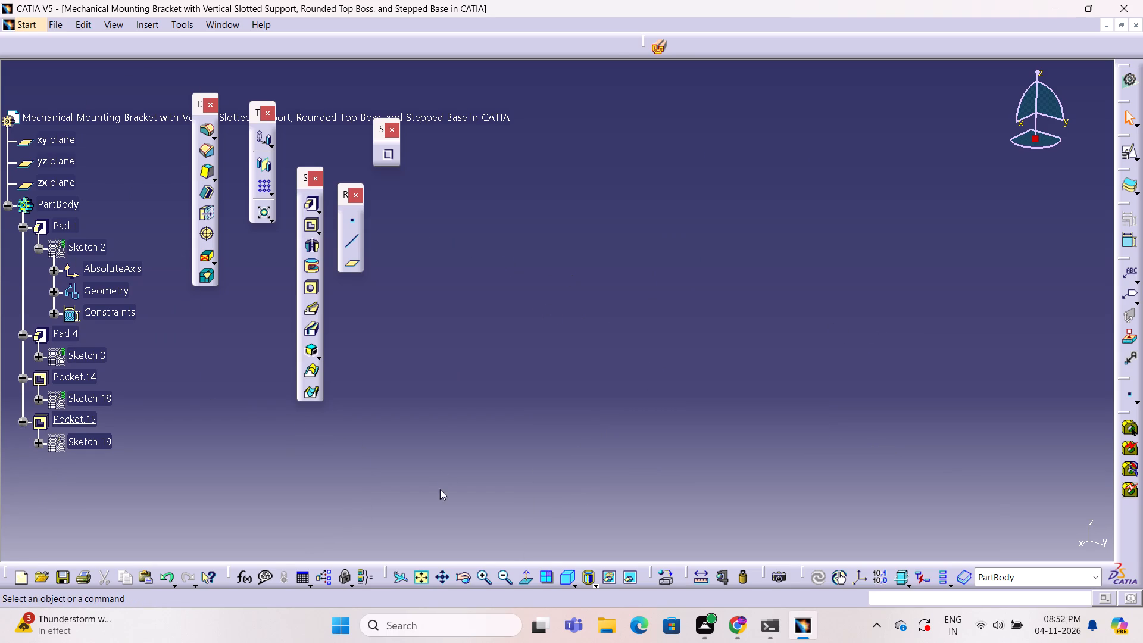
{"action": "left_click", "coordinate": [428, 578]}
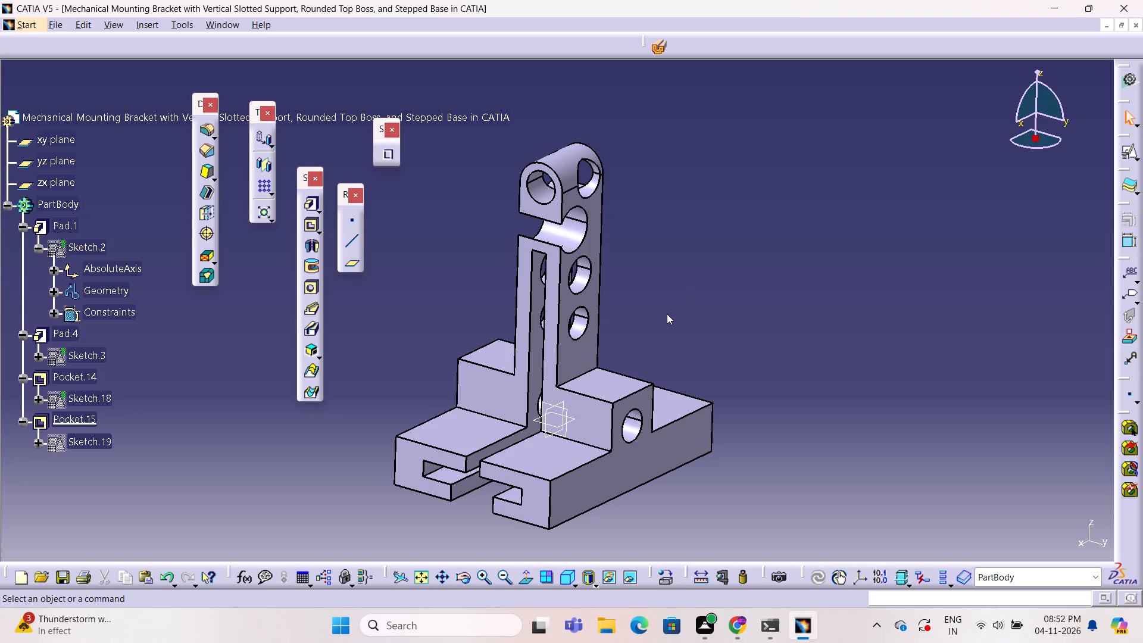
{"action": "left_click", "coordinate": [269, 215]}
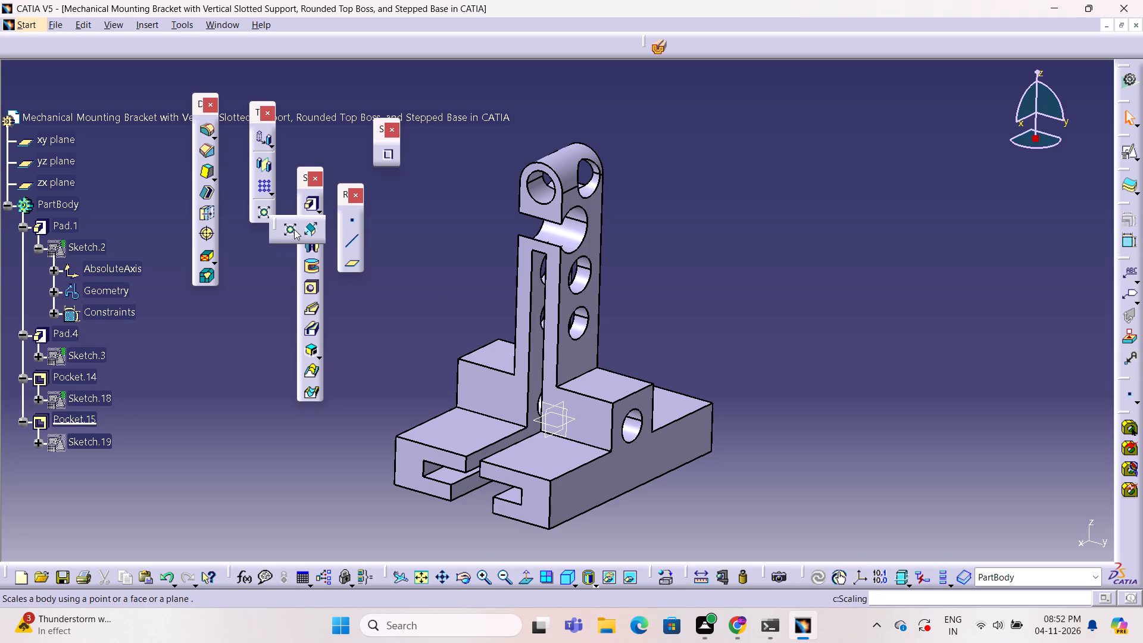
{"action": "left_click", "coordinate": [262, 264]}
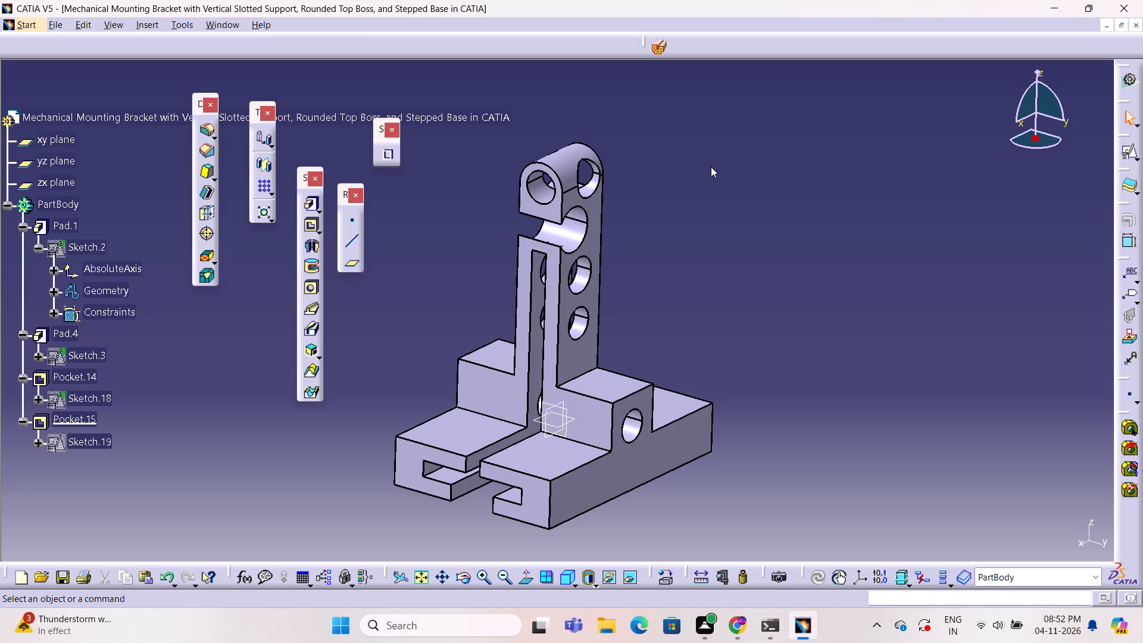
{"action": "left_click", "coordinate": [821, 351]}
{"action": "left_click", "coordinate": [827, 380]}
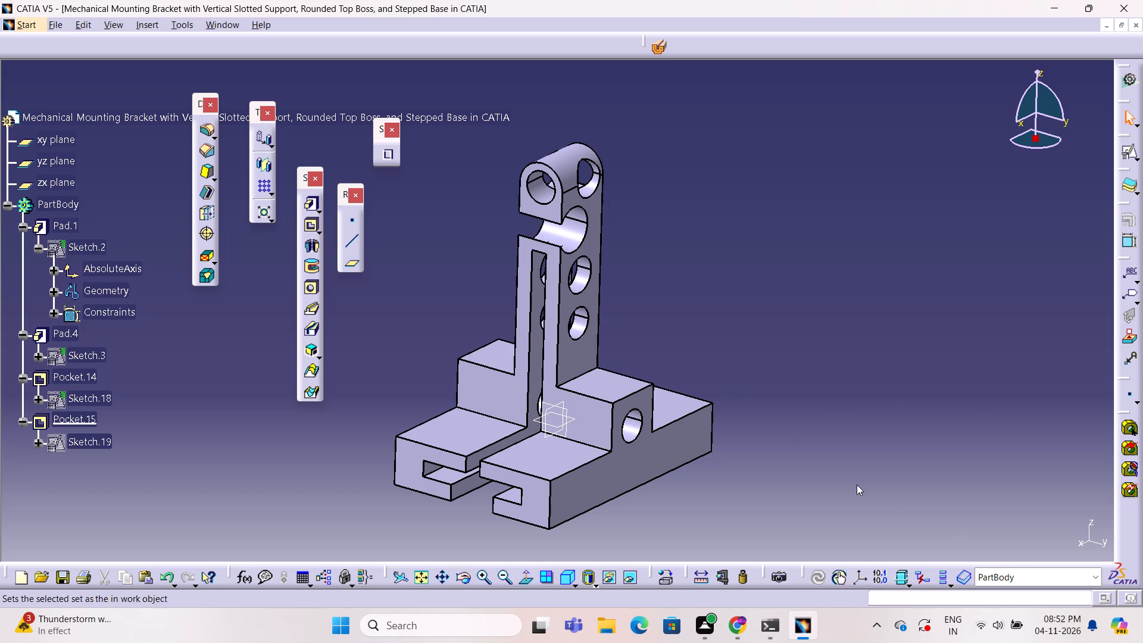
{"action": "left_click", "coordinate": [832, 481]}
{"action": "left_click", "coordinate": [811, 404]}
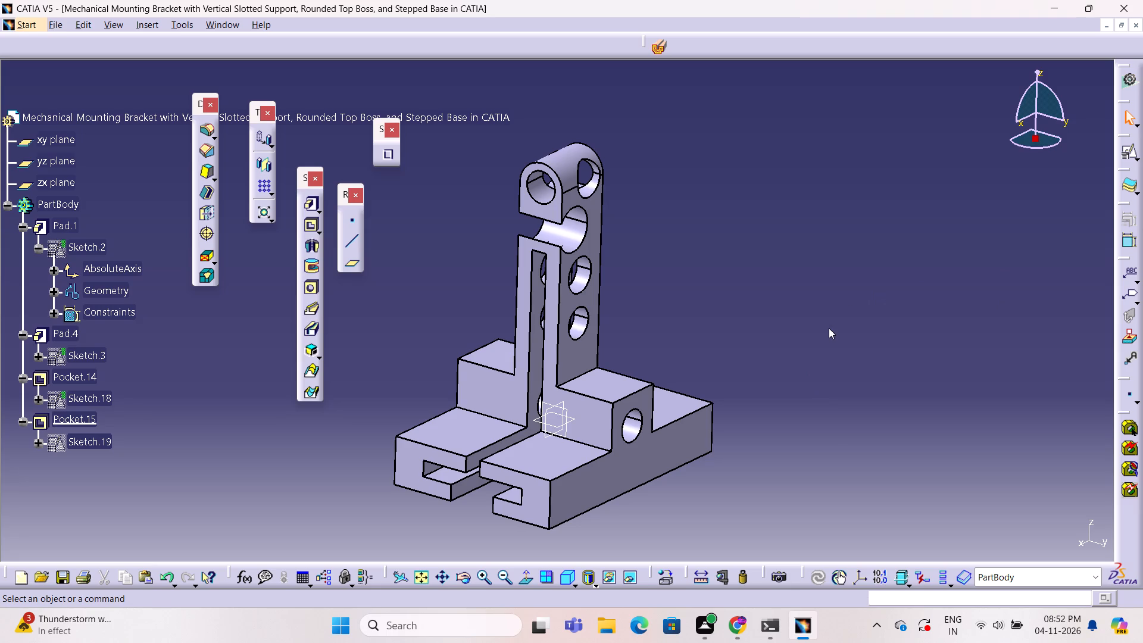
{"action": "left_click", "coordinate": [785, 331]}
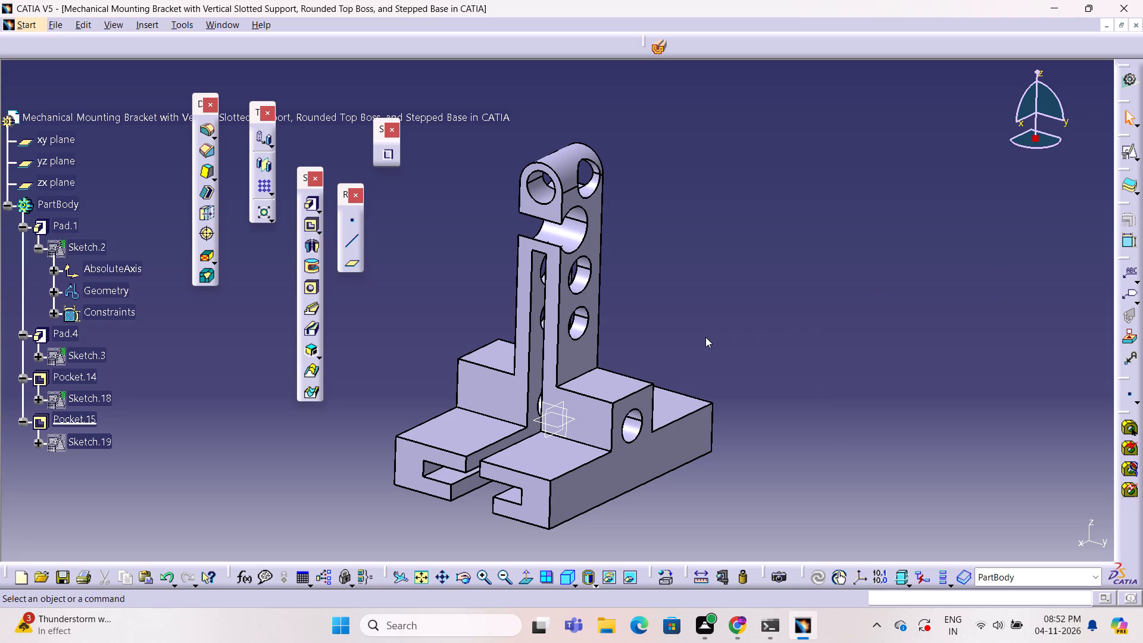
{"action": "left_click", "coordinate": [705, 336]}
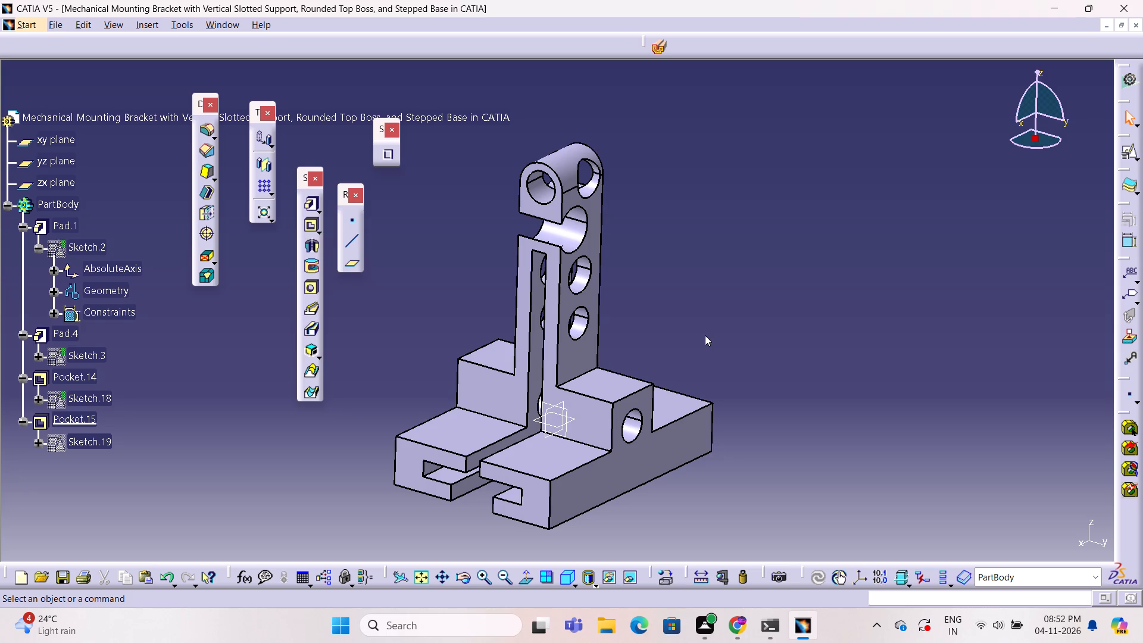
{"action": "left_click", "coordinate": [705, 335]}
Add a small fifth circle below the four existing ones, just above the base block, in the upright pocket's sketch and exit the sketch.
{"action": "middle_click_drag", "start_coordinate": [721, 314], "coordinate": [633, 346], "text": "ctrl"}
{"action": "right_click_drag", "start_coordinate": [719, 314], "coordinate": [633, 346], "text": "ctrl"}
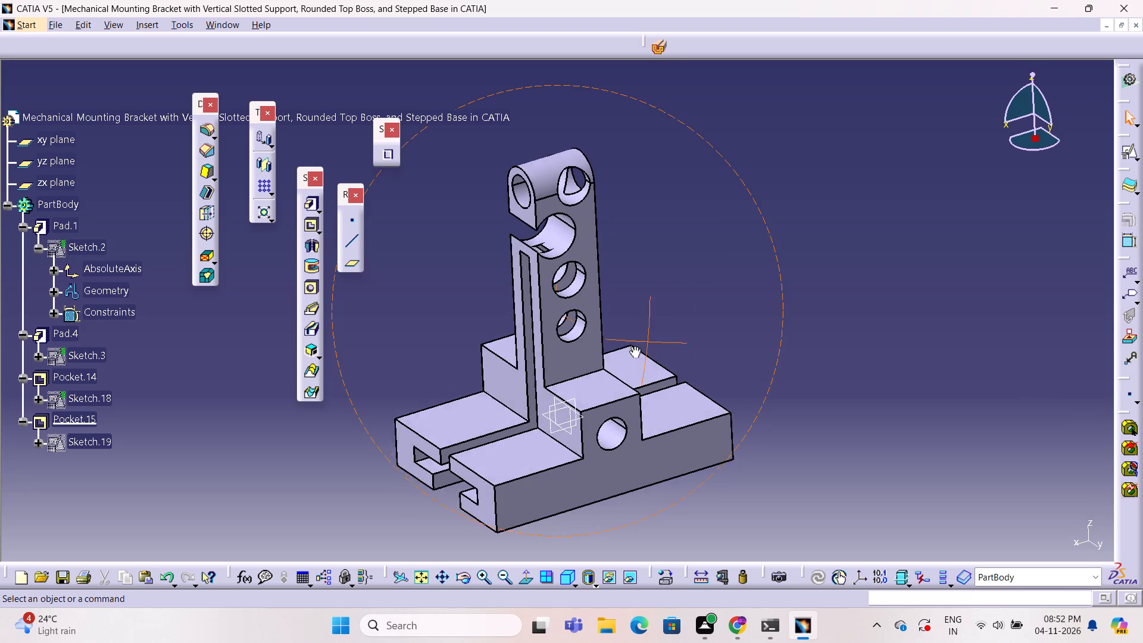
{"action": "middle_click_drag", "start_coordinate": [633, 346], "coordinate": [623, 349], "text": "ctrl"}
{"action": "right_click_drag", "start_coordinate": [633, 346], "coordinate": [623, 349], "text": "ctrl"}
{"action": "left_click", "coordinate": [676, 316]}
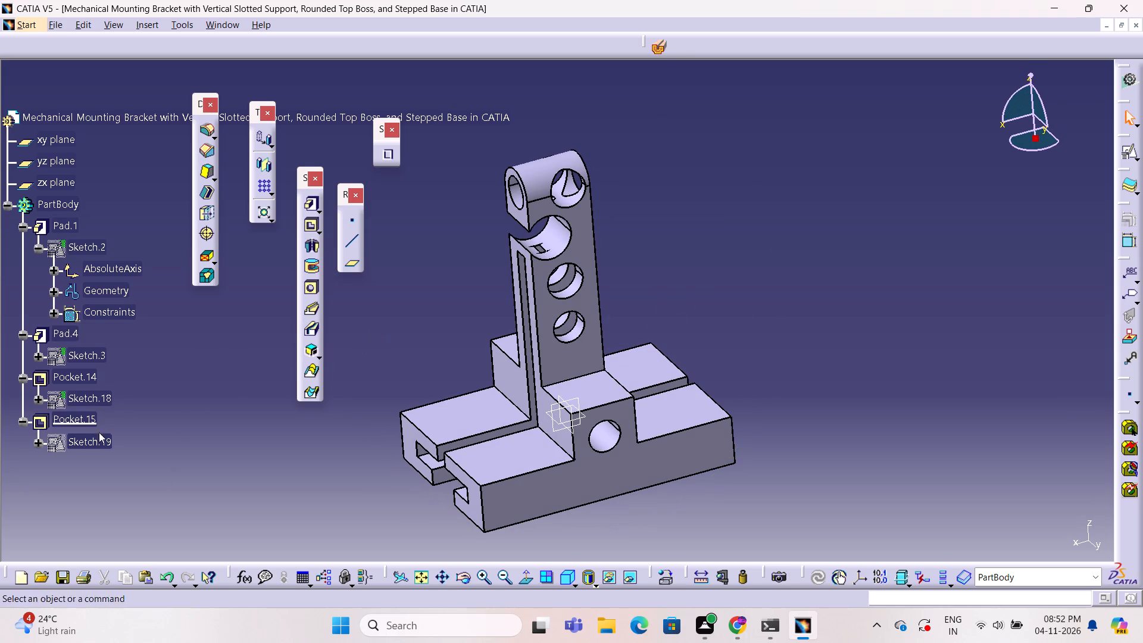
{"action": "double_click", "coordinate": [93, 445]}
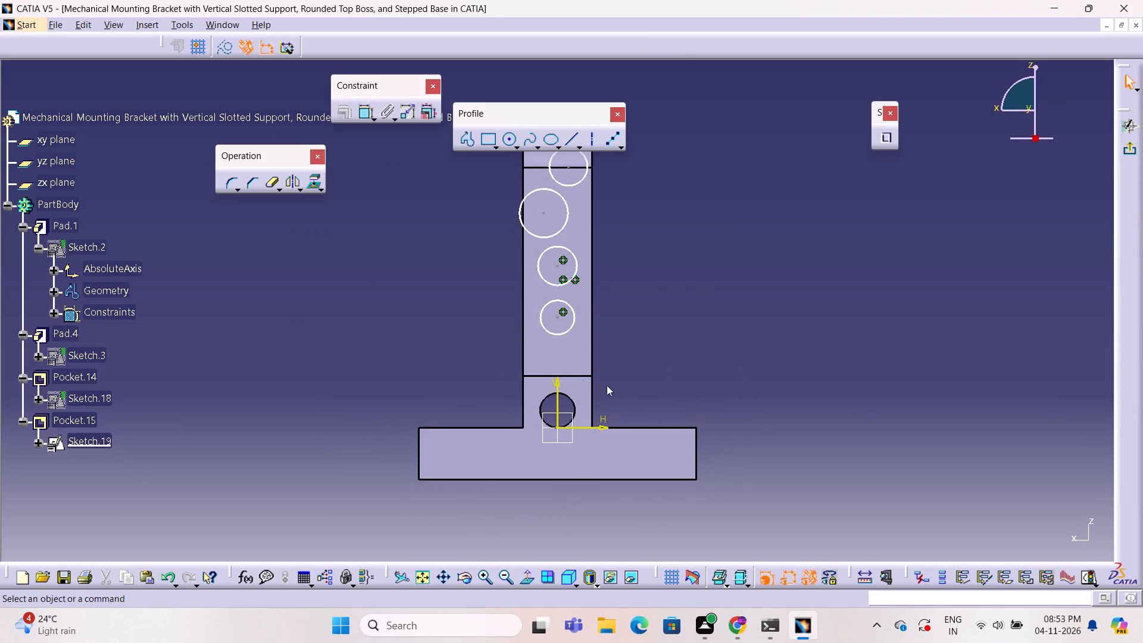
{"action": "left_click", "coordinate": [508, 139]}
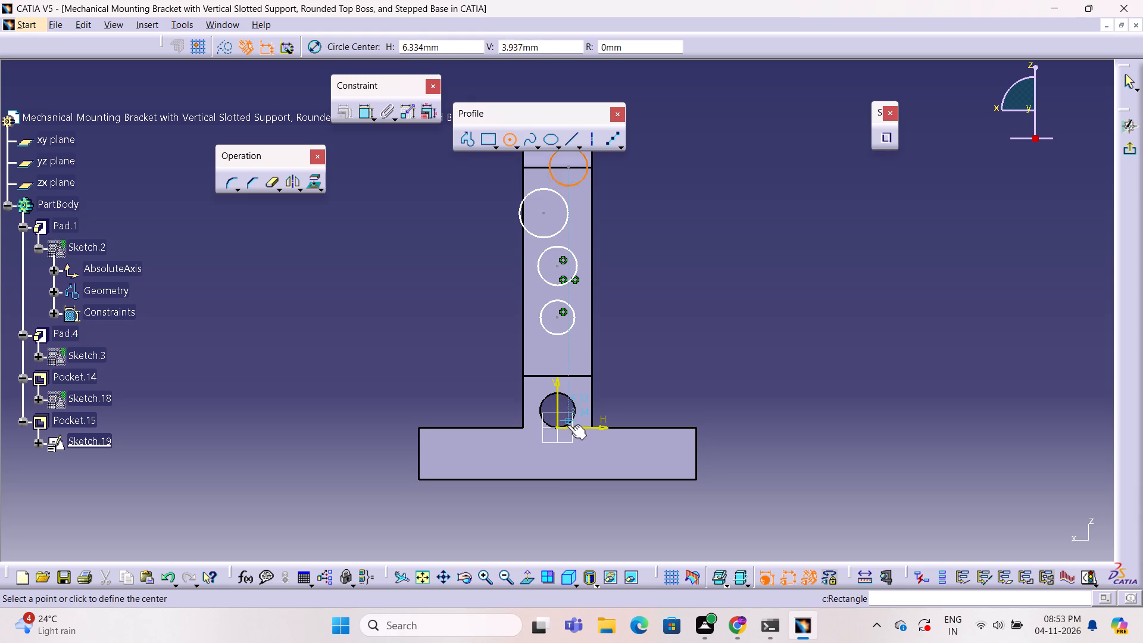
{"action": "left_click", "coordinate": [554, 365]}
{"action": "left_click", "coordinate": [563, 366]}
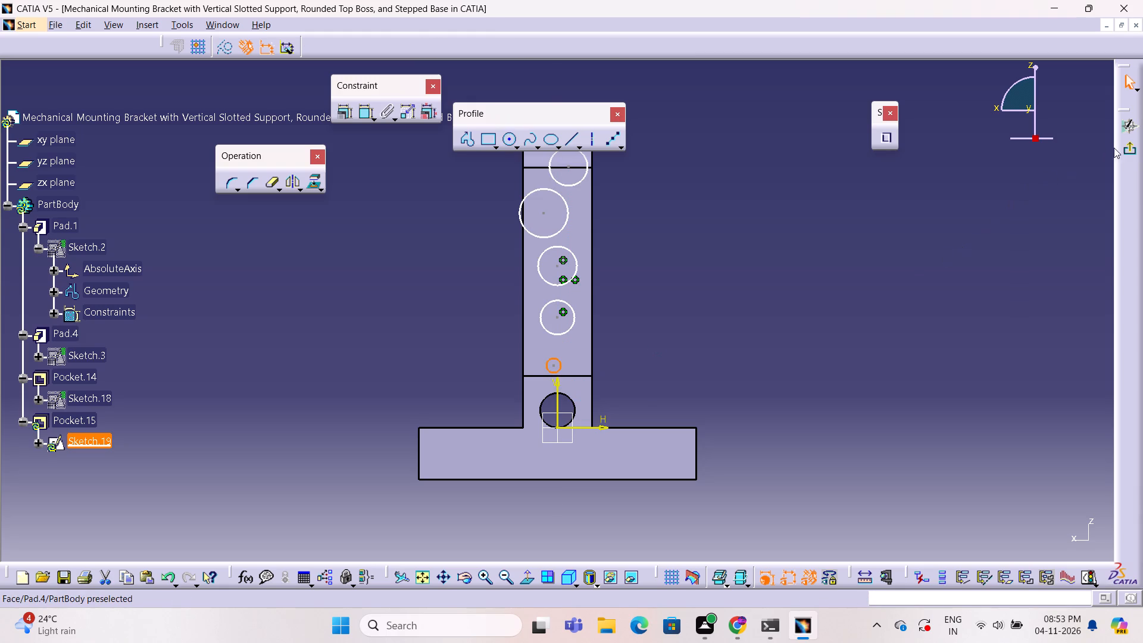
{"action": "left_click", "coordinate": [1138, 147]}
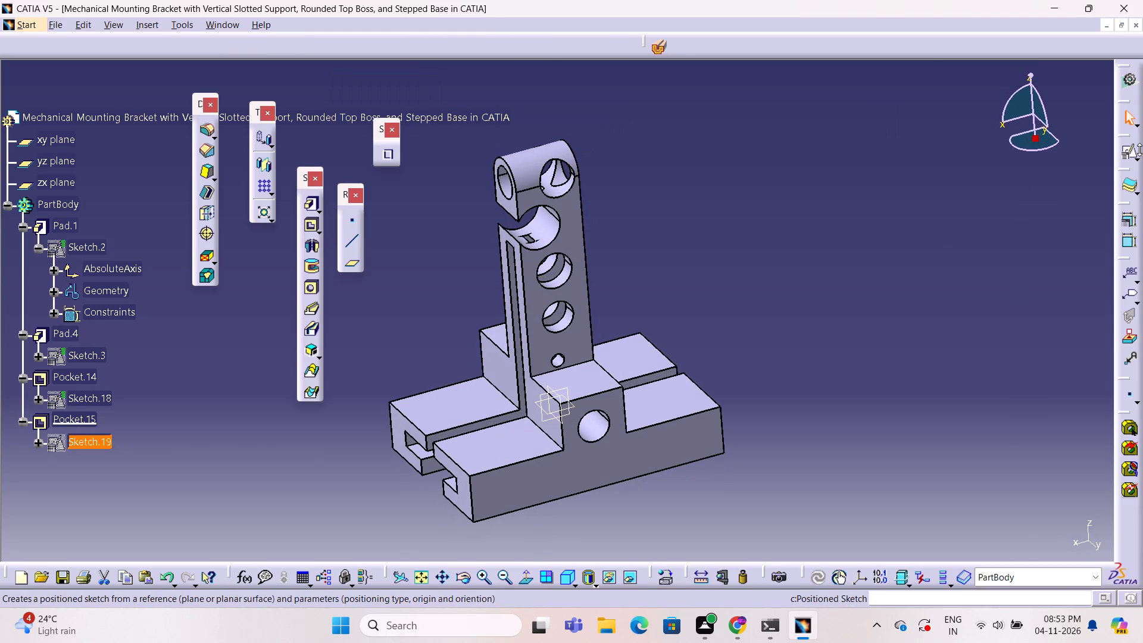
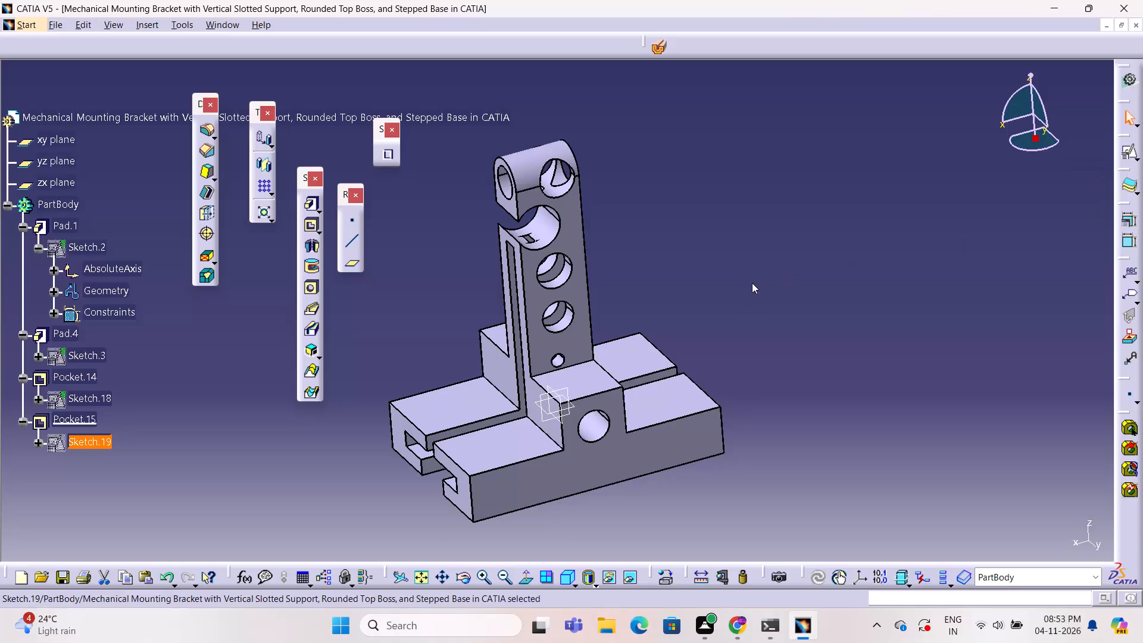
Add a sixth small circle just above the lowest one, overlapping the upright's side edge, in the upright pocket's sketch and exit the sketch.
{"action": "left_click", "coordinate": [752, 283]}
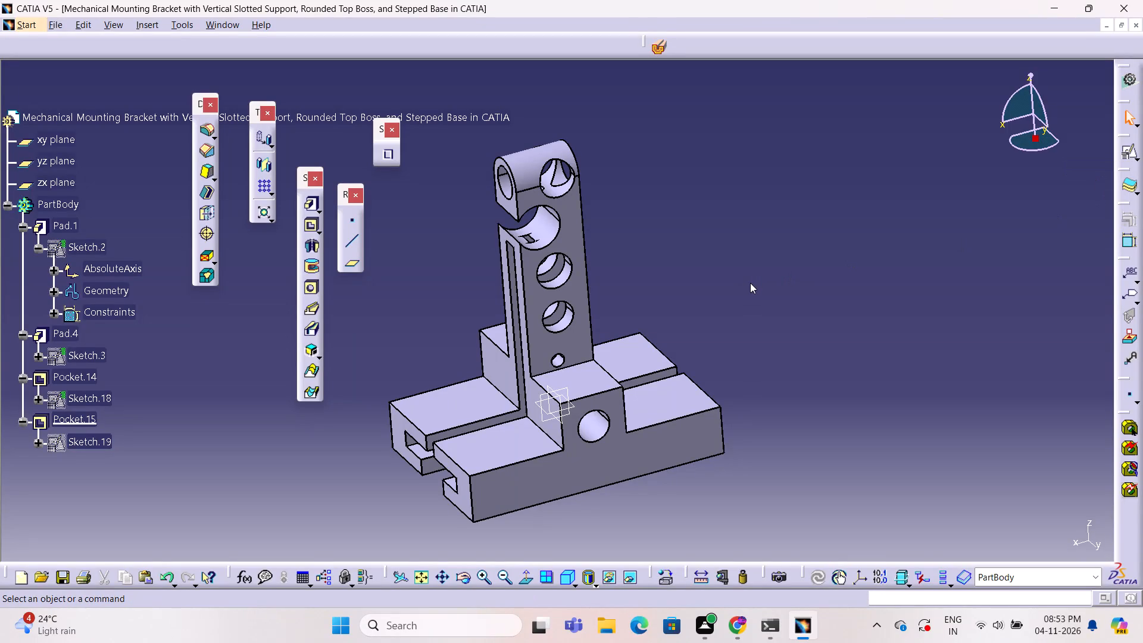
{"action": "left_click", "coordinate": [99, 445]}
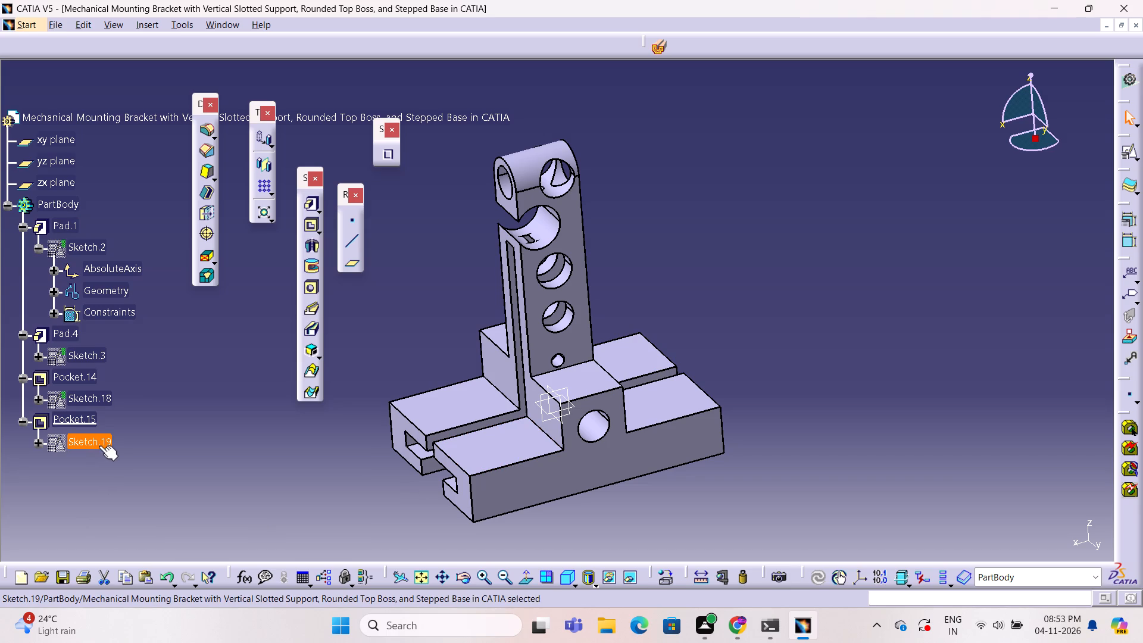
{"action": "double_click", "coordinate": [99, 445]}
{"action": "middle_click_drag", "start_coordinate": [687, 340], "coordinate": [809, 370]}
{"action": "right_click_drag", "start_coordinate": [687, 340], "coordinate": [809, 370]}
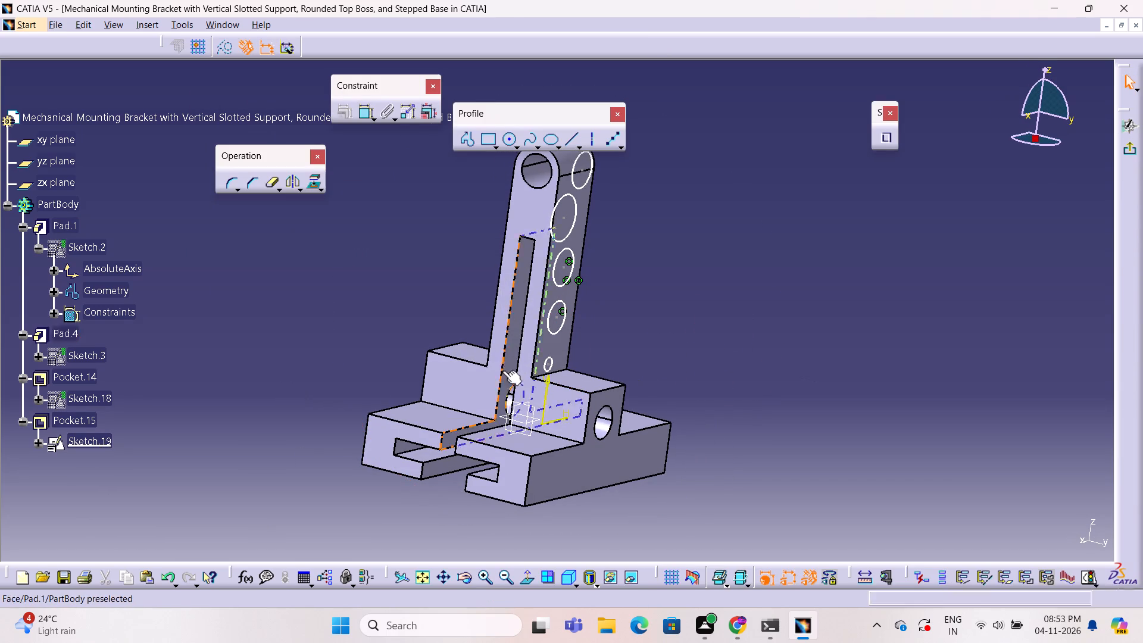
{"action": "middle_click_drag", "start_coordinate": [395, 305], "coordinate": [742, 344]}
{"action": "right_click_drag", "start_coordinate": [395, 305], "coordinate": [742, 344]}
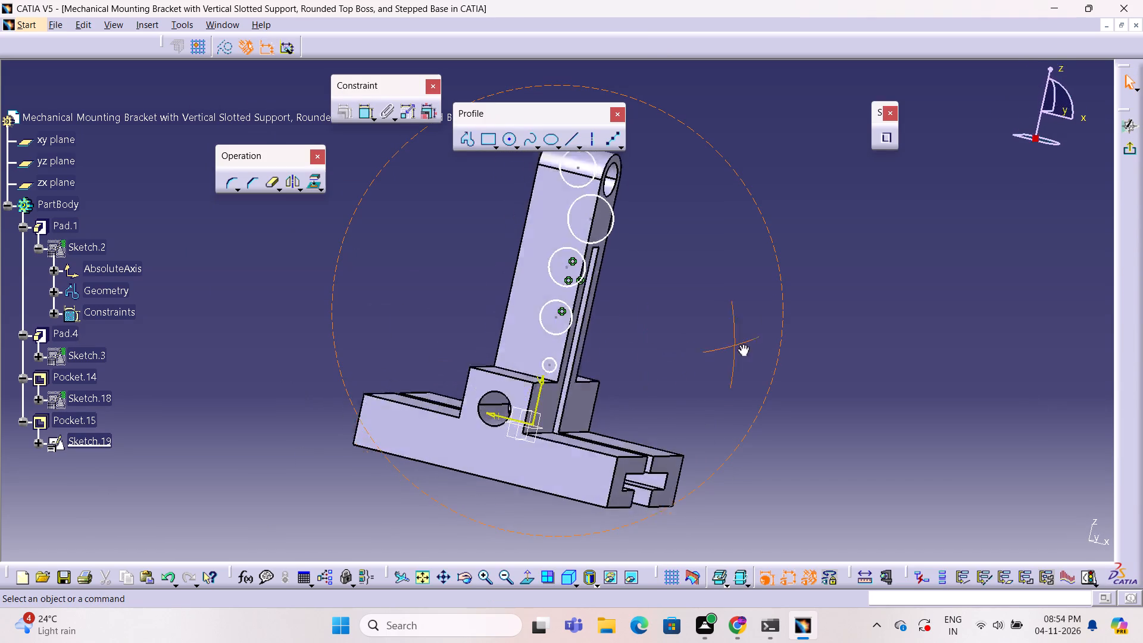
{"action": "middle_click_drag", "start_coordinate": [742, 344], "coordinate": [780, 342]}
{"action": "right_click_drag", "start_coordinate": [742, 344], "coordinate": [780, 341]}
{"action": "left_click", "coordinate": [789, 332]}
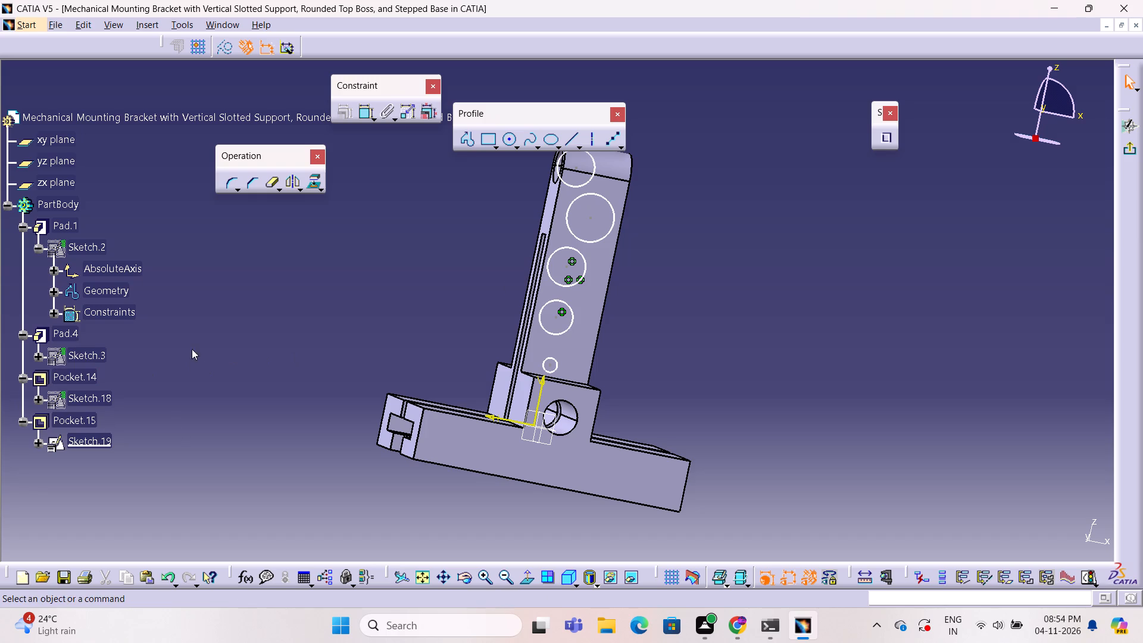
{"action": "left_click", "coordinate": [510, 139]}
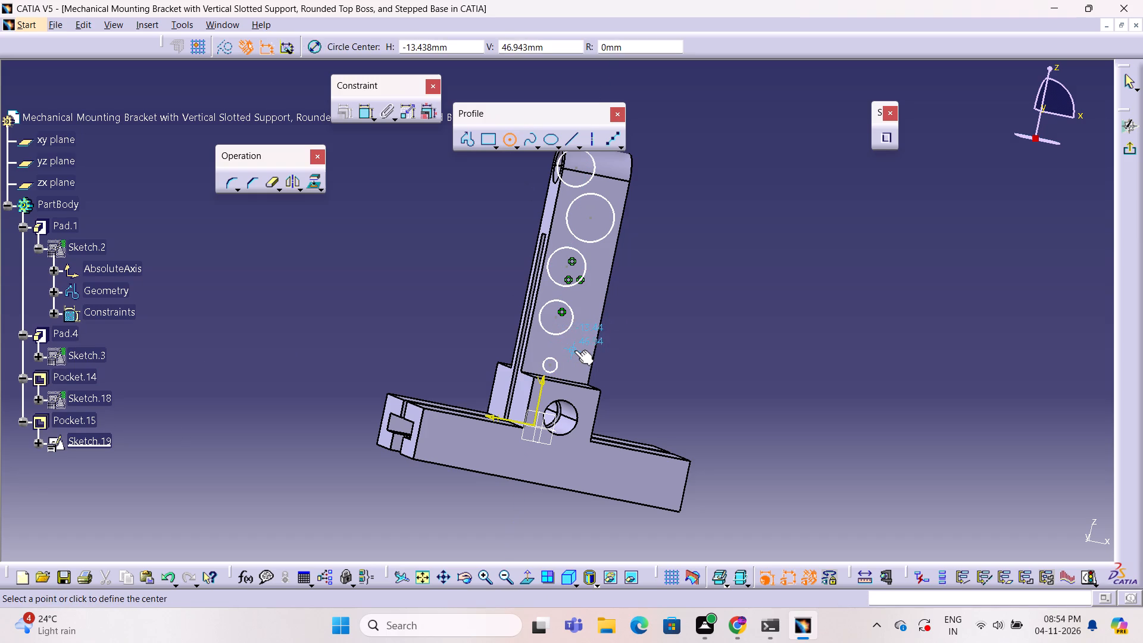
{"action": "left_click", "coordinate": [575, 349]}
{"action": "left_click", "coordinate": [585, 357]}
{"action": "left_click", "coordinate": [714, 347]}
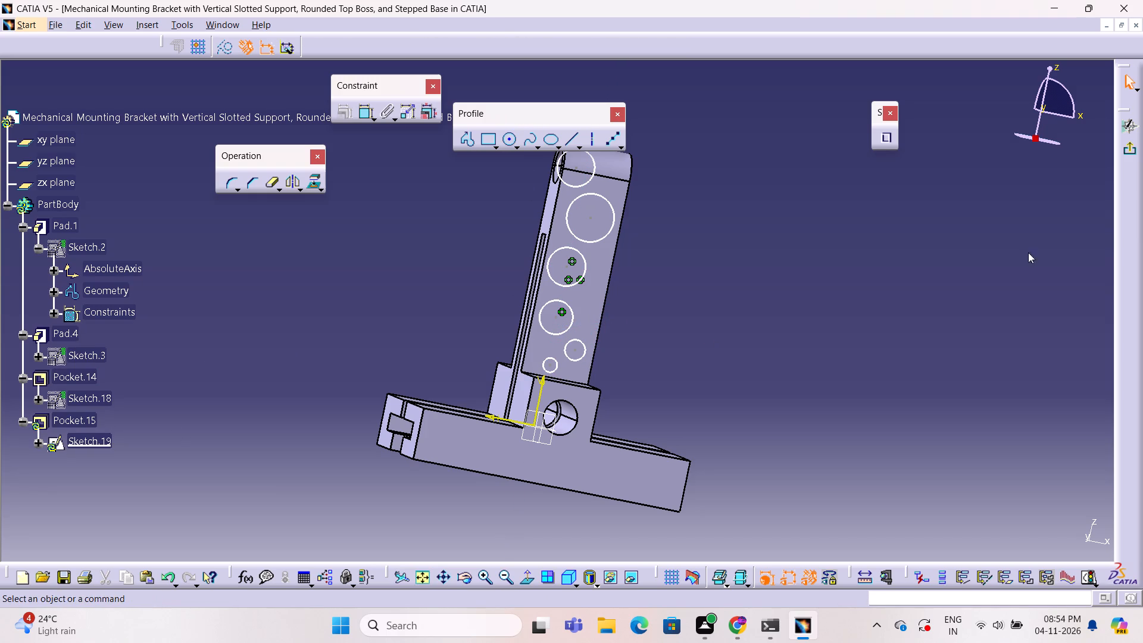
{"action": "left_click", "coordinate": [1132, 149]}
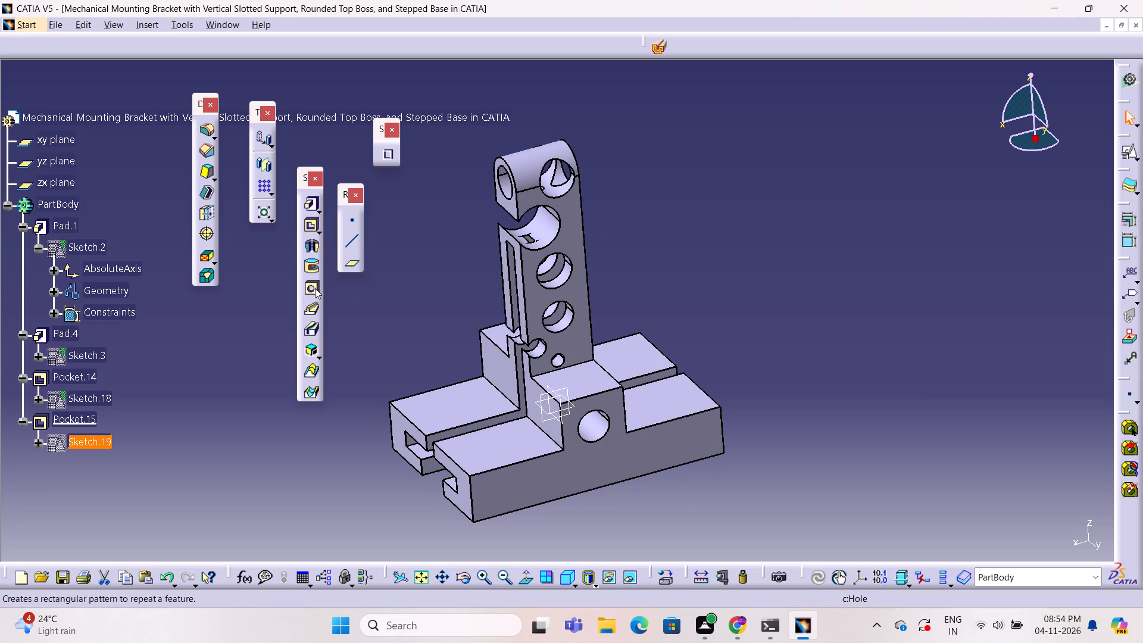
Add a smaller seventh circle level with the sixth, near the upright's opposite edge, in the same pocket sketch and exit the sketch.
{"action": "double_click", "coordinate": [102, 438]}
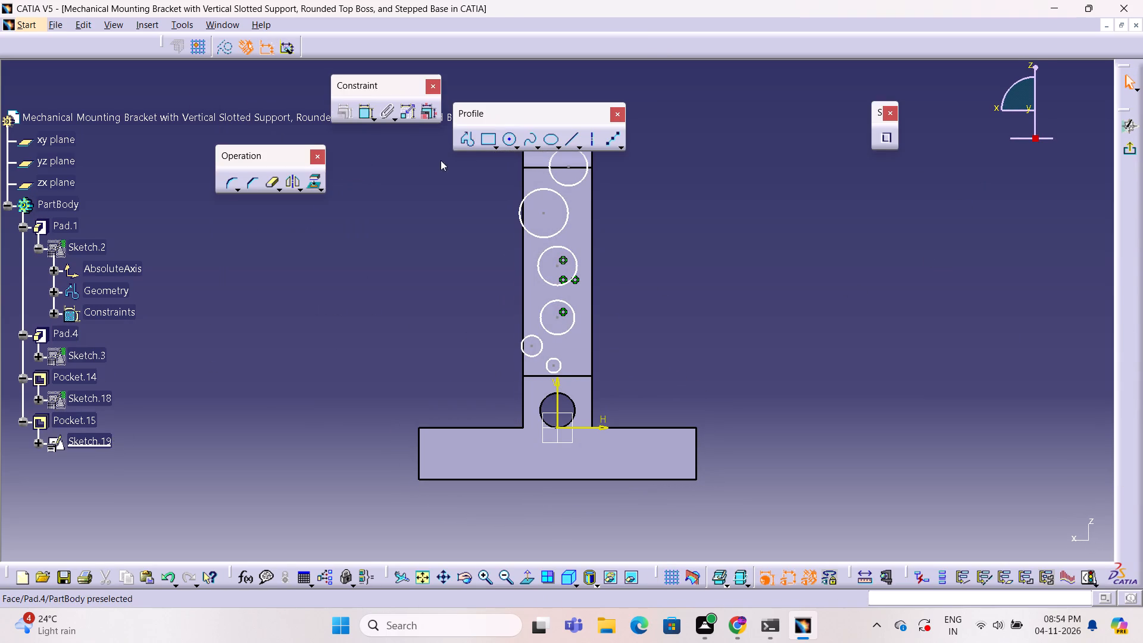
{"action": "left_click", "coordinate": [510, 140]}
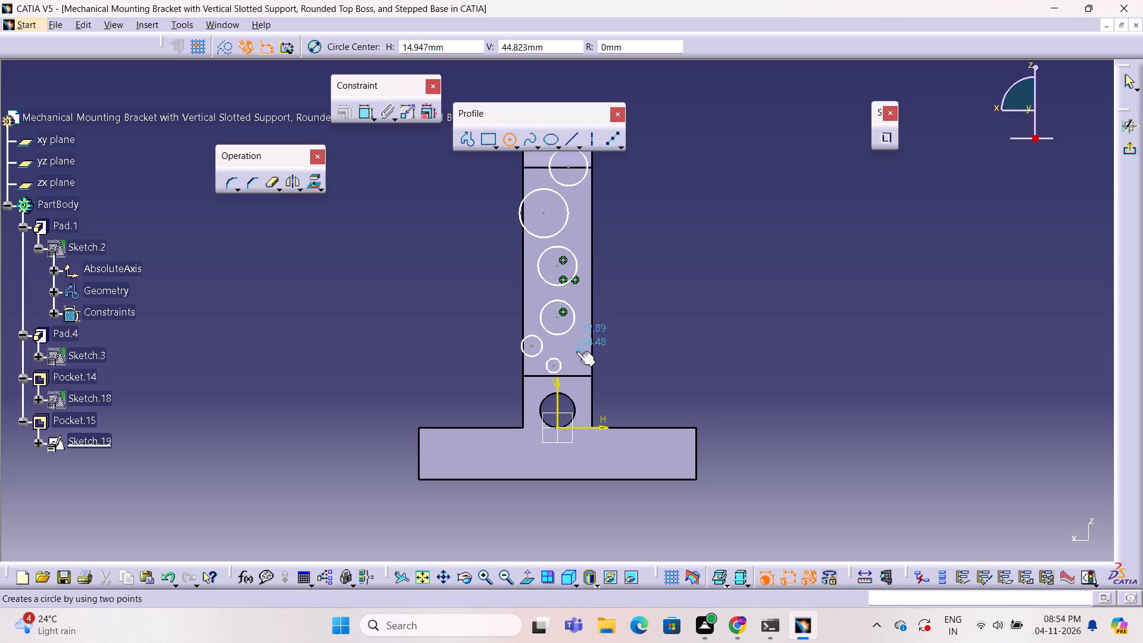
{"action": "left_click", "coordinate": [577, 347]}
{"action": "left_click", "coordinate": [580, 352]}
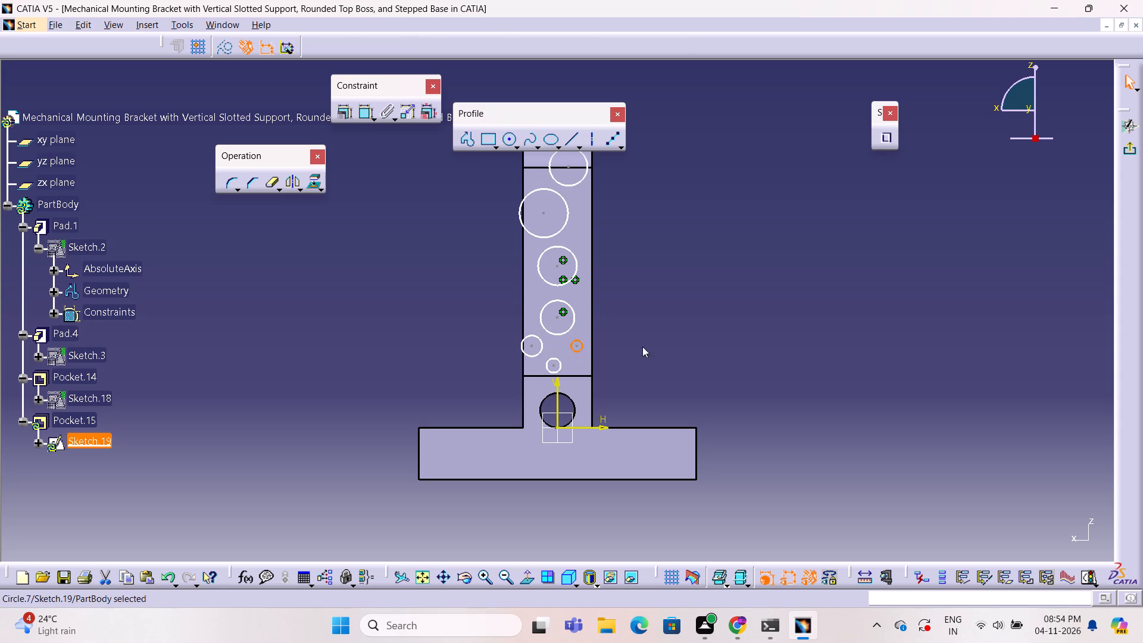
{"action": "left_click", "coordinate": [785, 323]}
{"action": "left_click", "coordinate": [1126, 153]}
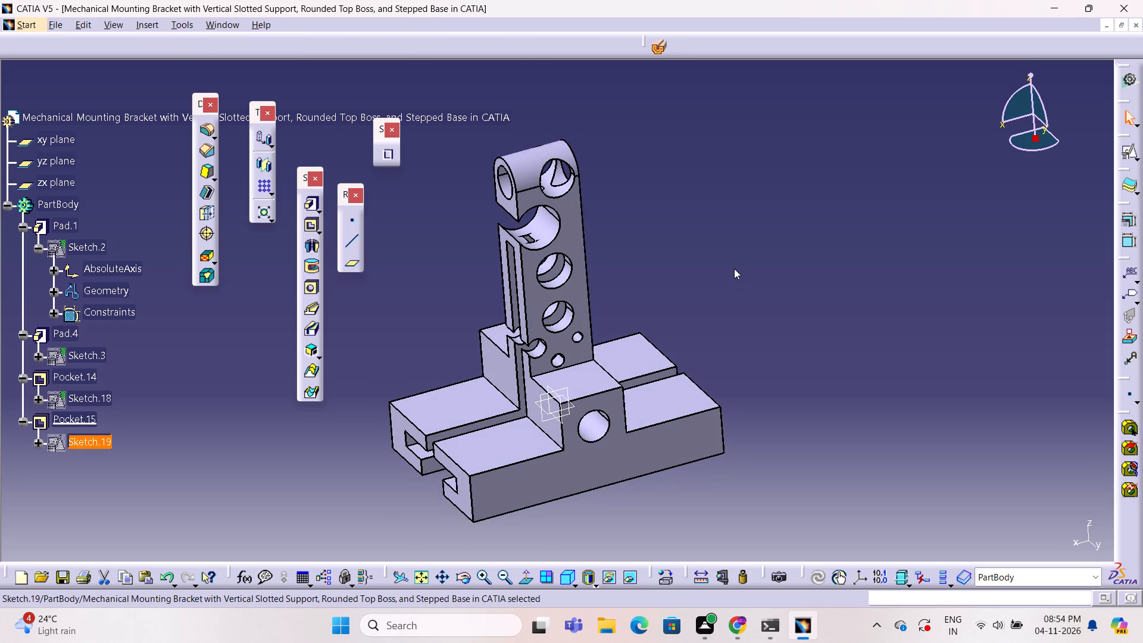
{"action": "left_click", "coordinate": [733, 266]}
Delete Sketch.19 with its dependent pocket to remove all the freehand holes through the upright.
{"action": "right_click", "coordinate": [84, 443]}
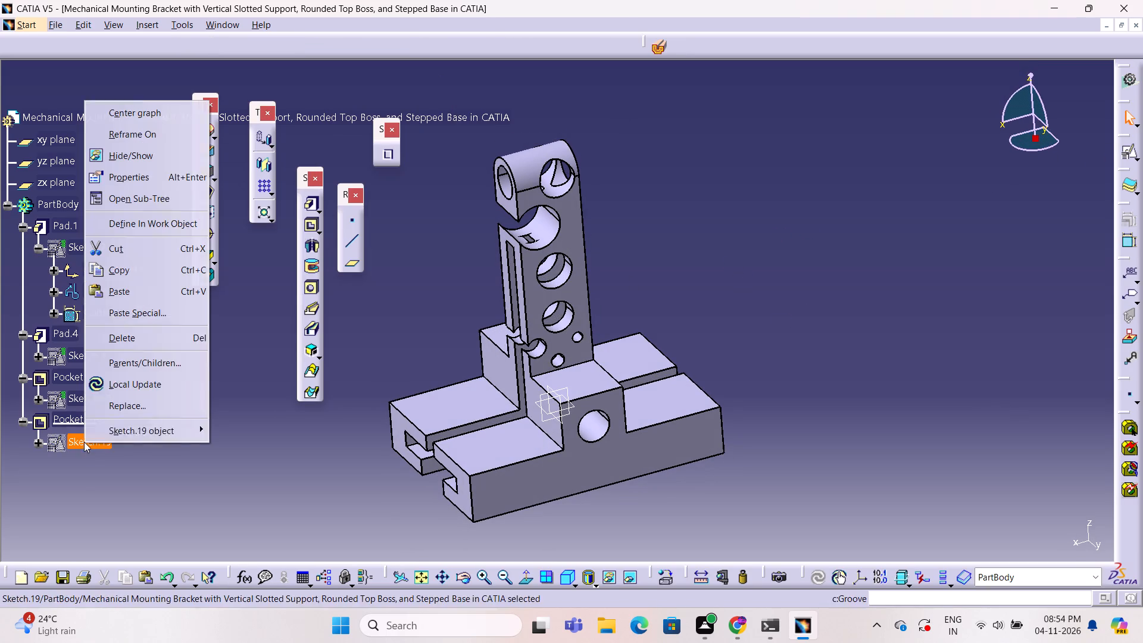
{"action": "left_click", "coordinate": [179, 343]}
{"action": "left_click", "coordinate": [1014, 542]}
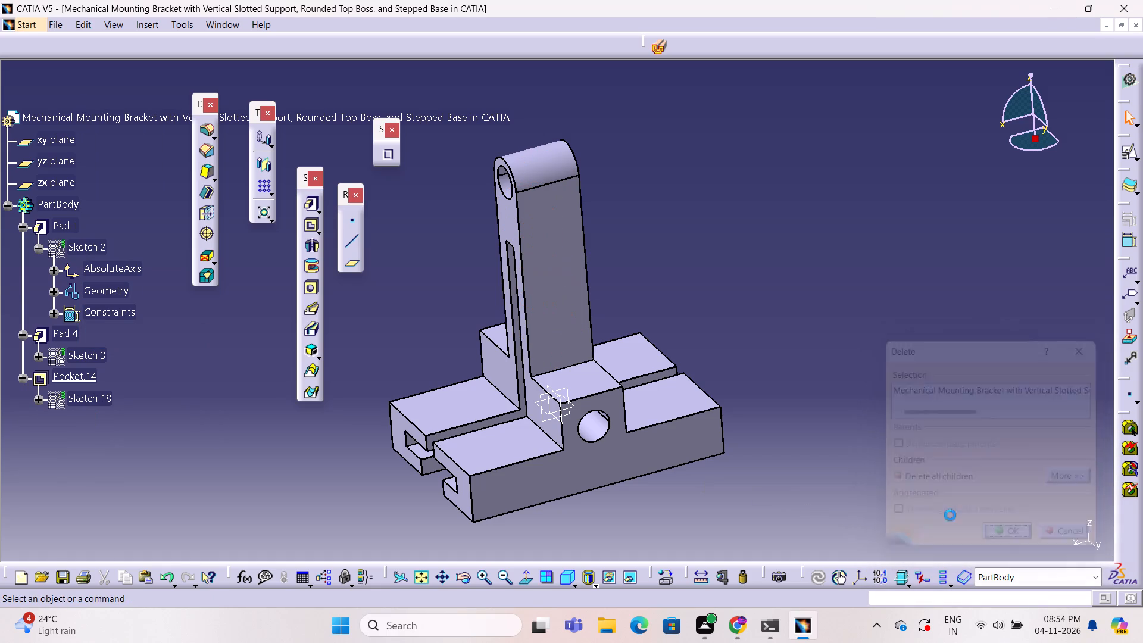
{"action": "left_click", "coordinate": [822, 354]}
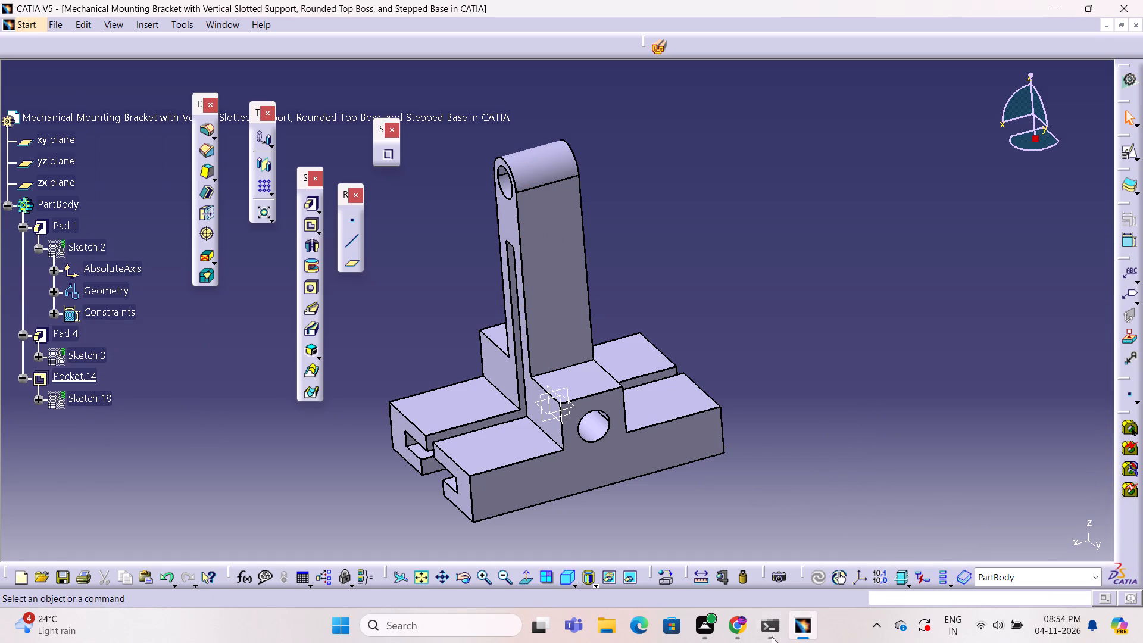
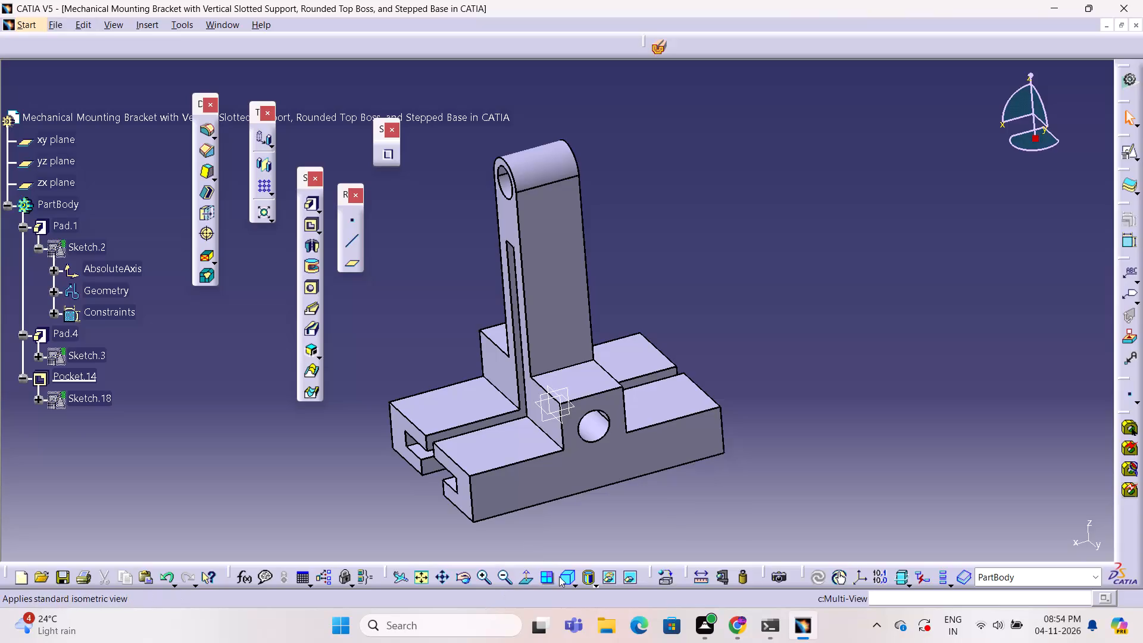
Show the finished bracket in the standard isometric view.
{"action": "left_click", "coordinate": [559, 576]}
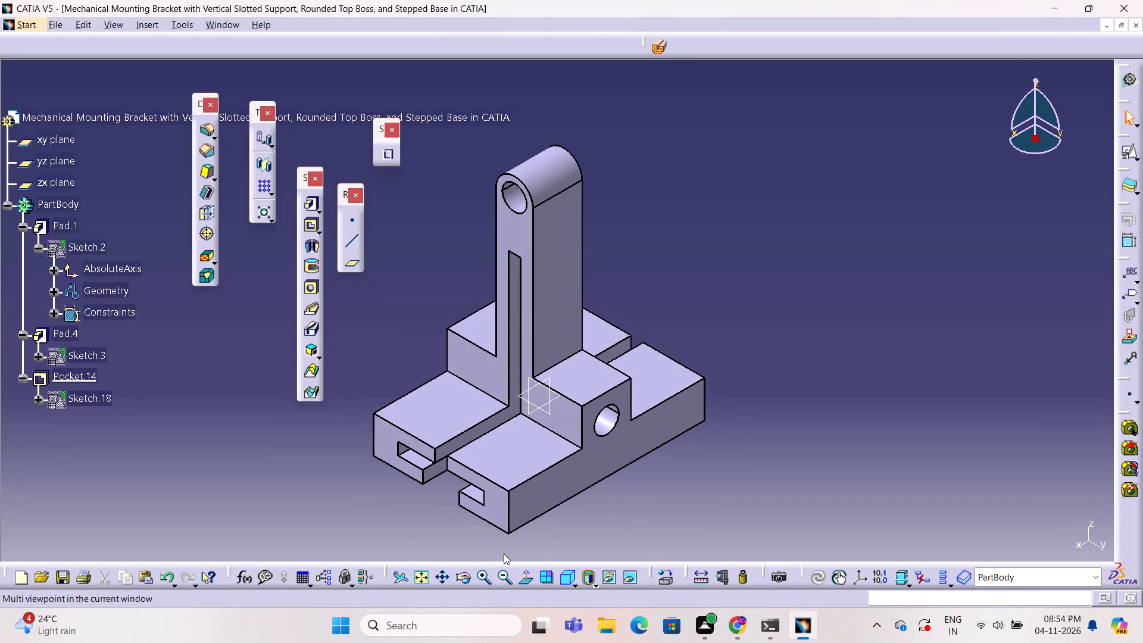
{"action": "left_click", "coordinate": [800, 447]}
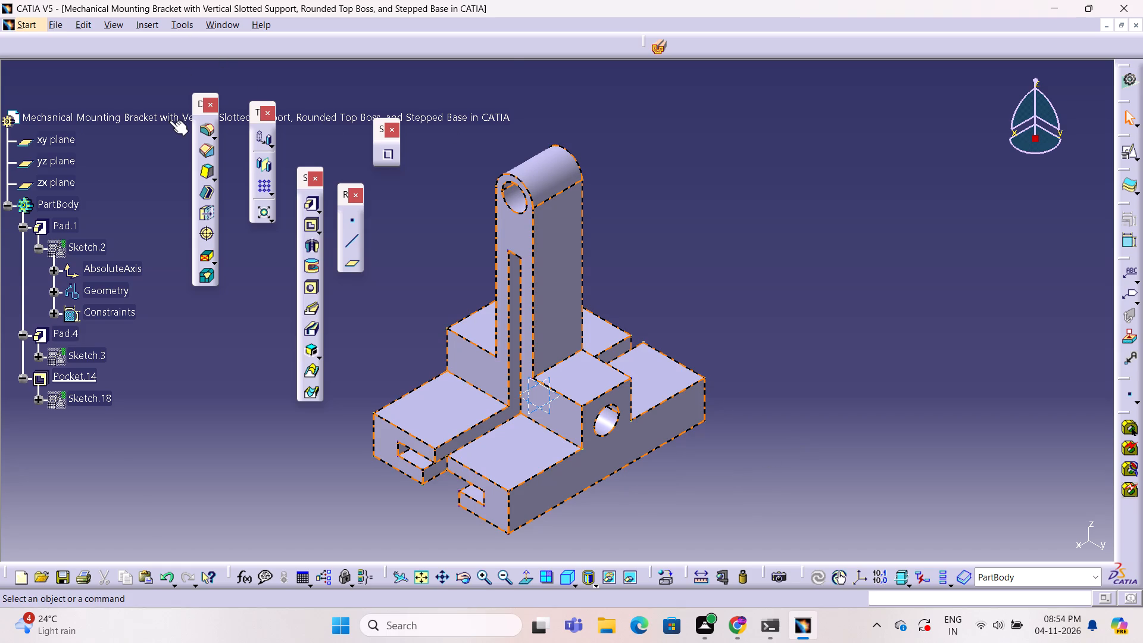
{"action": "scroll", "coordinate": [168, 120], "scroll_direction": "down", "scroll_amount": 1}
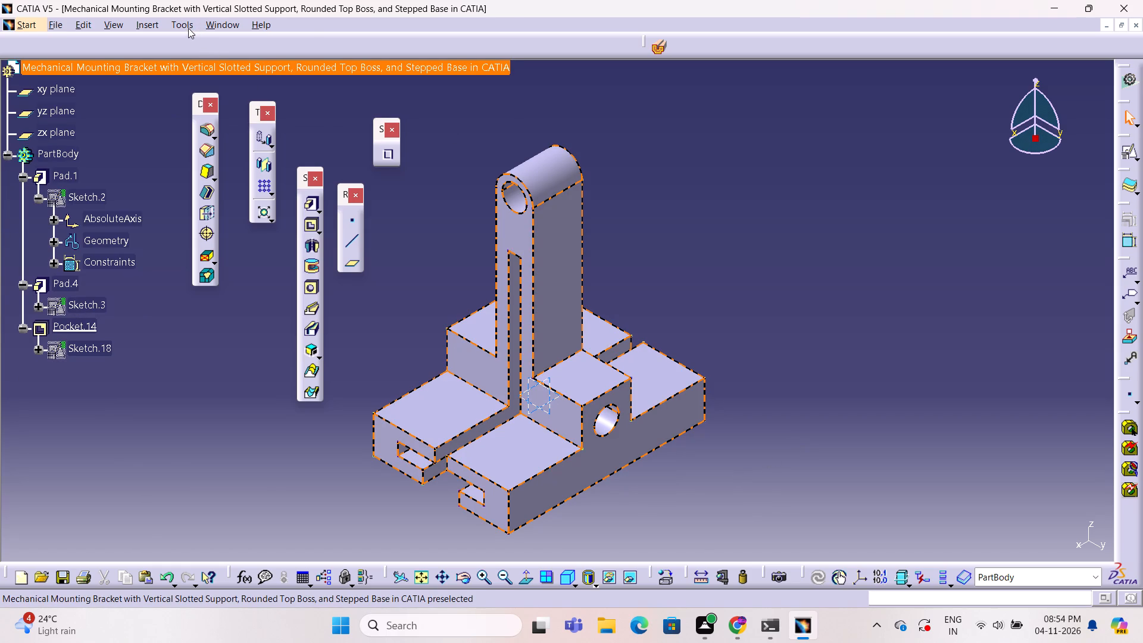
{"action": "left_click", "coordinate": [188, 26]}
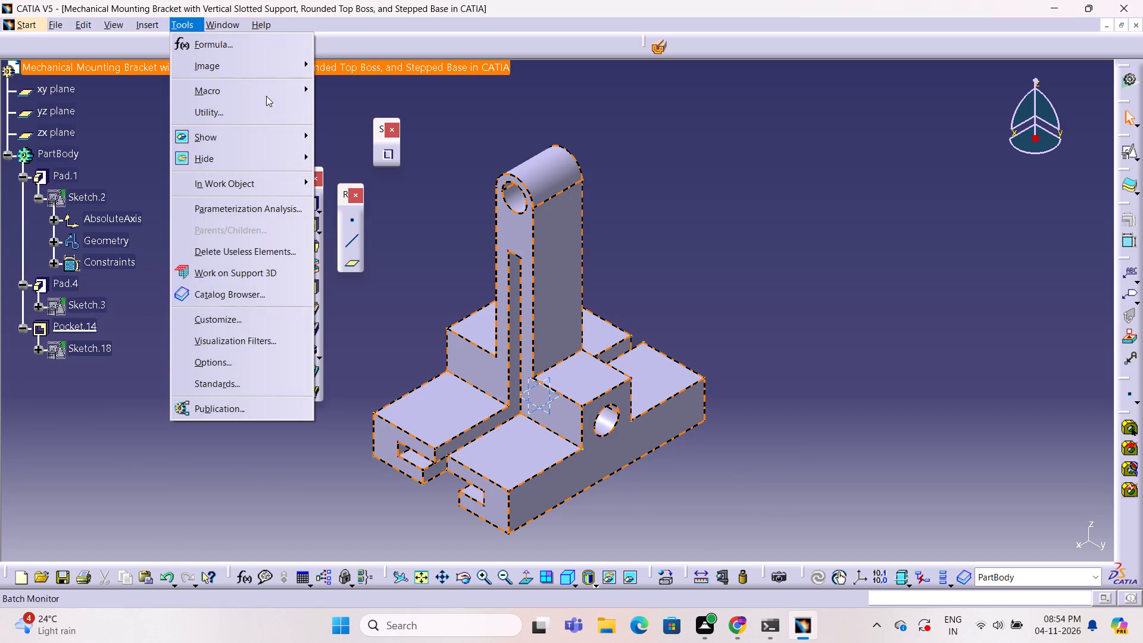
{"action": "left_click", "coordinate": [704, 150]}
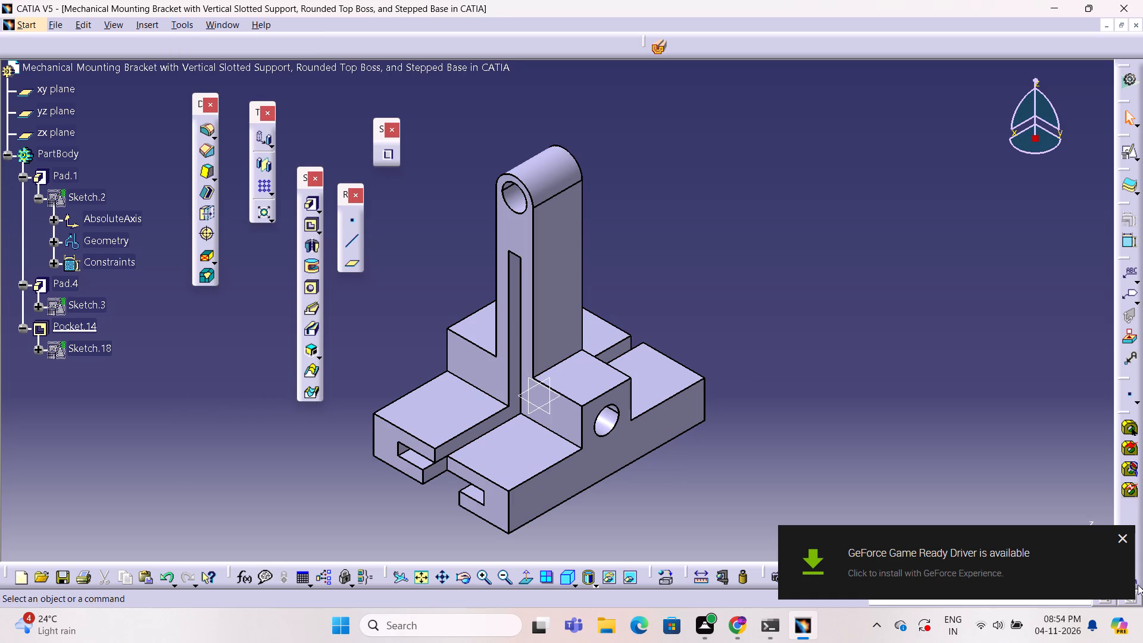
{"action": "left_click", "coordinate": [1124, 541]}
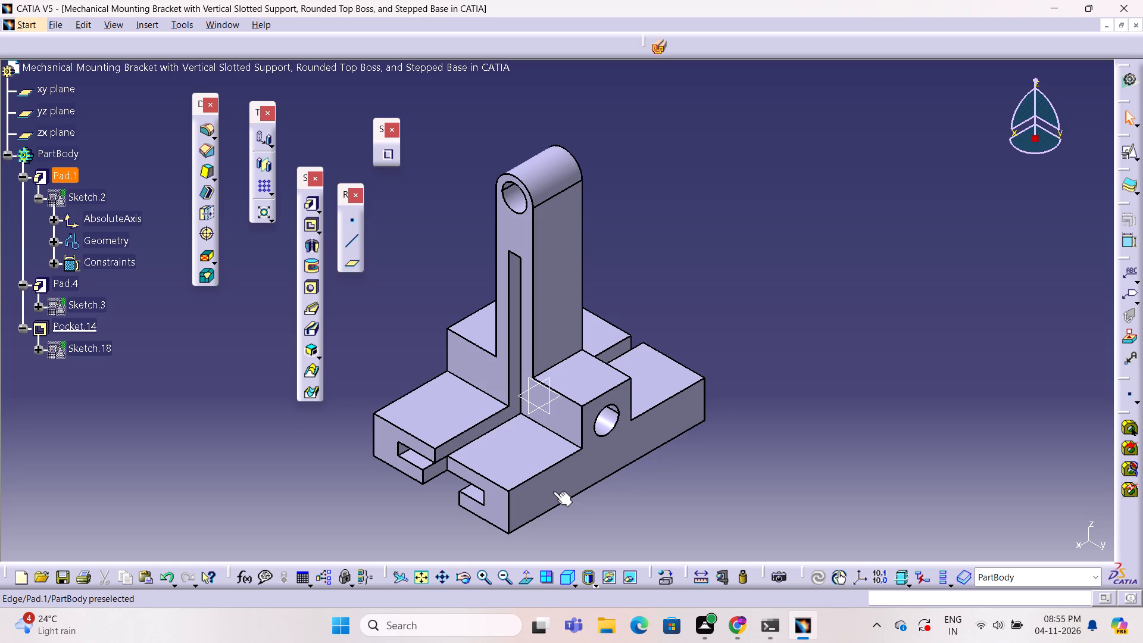
Save the bracket as a CATPart in the 2D CATIA folder under its proposed file name.
{"action": "key", "text": "ctrl+s"}
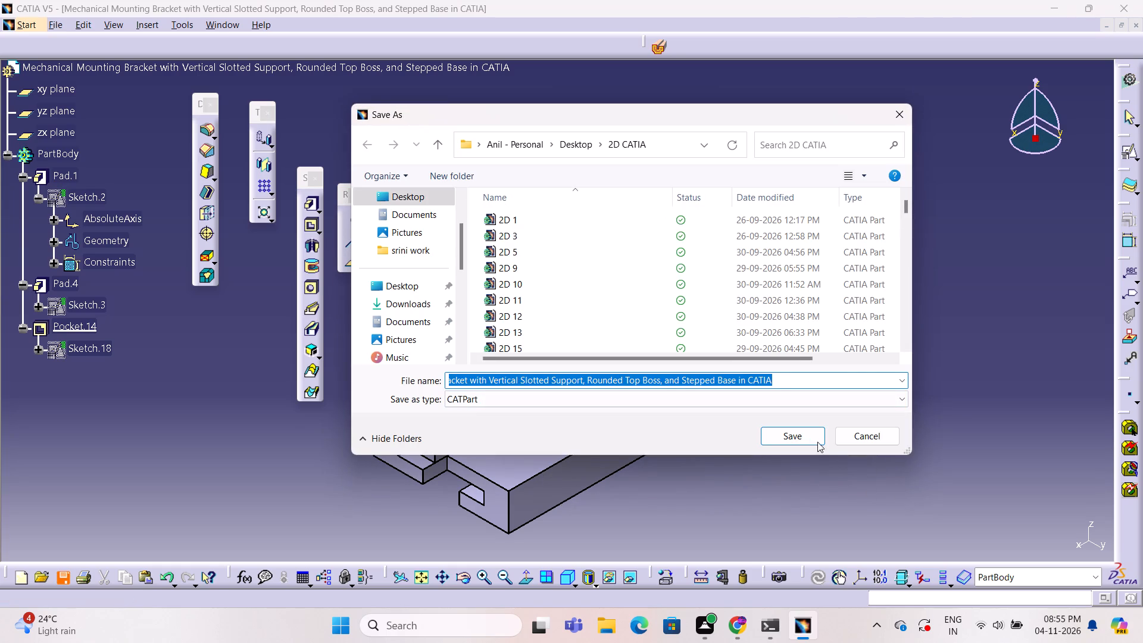
{"action": "left_click", "coordinate": [807, 438]}
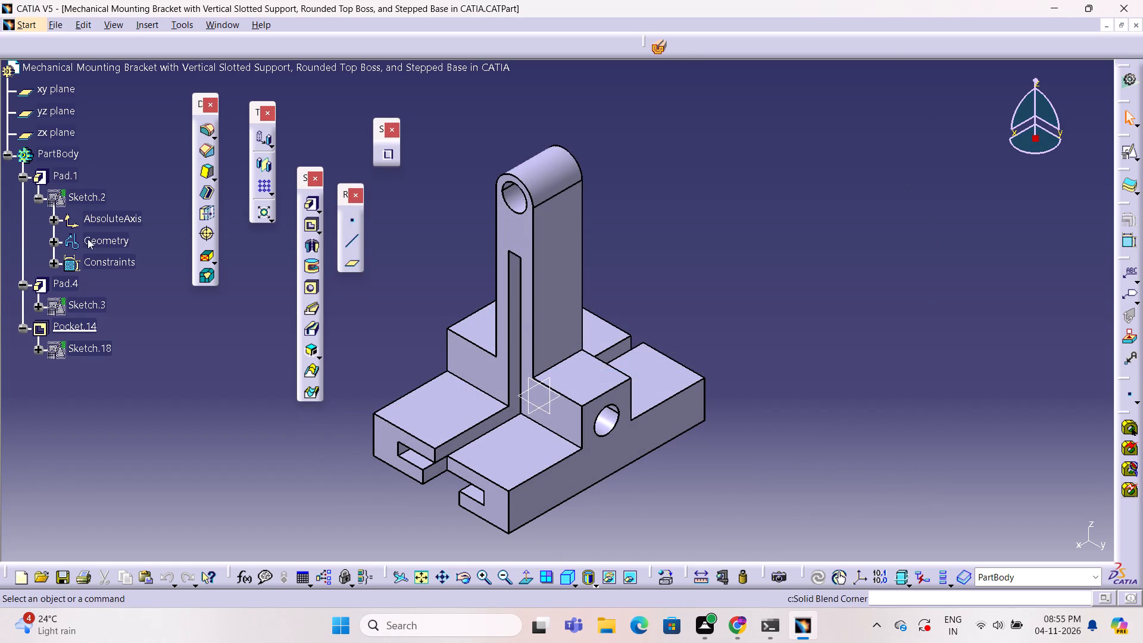
Save a copy of the bracket in igs format in the 2D CATIA folder under the same file name.
{"action": "left_click", "coordinate": [58, 20]}
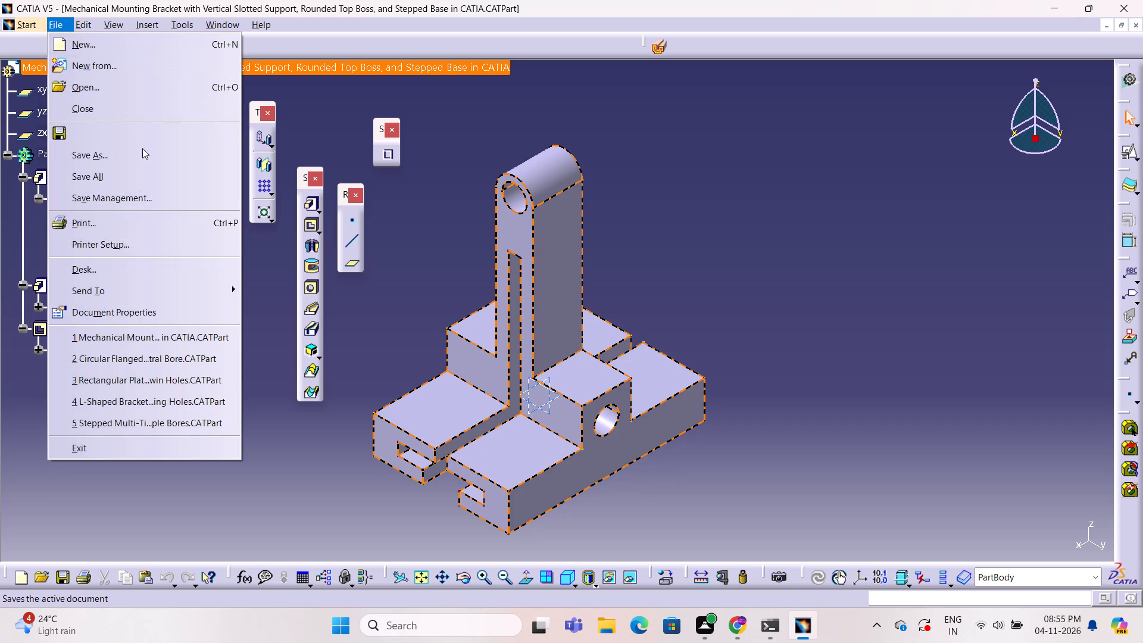
{"action": "left_click", "coordinate": [145, 158]}
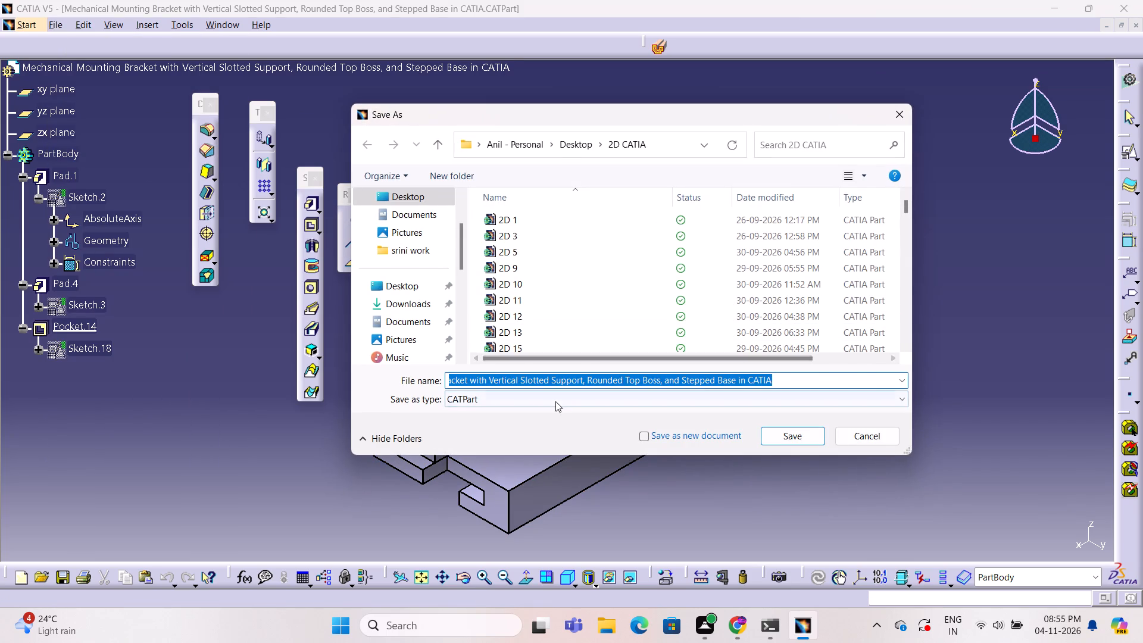
{"action": "left_click", "coordinate": [555, 401]}
{"action": "left_click", "coordinate": [560, 439]}
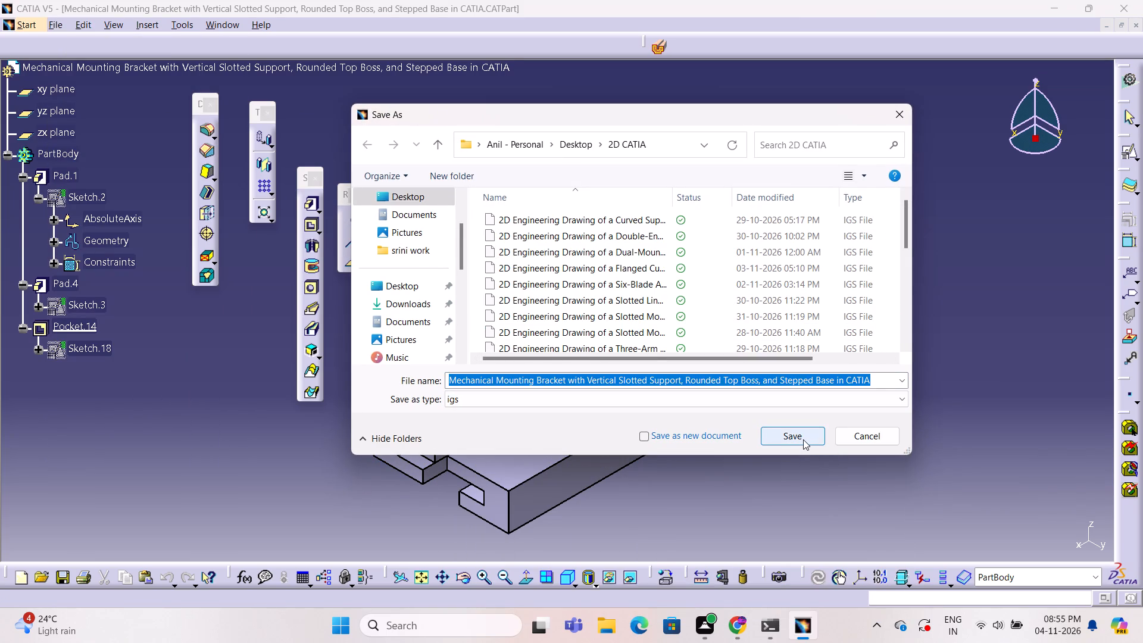
{"action": "left_click", "coordinate": [803, 439]}
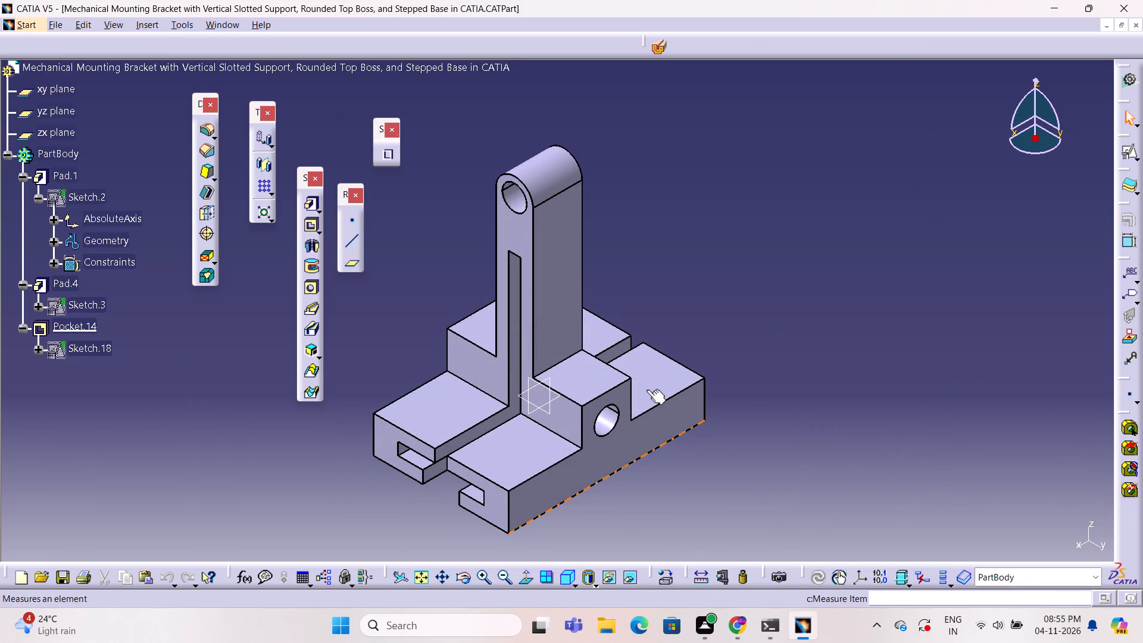
Stop the macro recording.
{"action": "left_click", "coordinate": [393, 155]}
Switch to the Chrome window with the CATIA bracket ChatGPT conversation.
{"action": "left_click", "coordinate": [722, 638]}
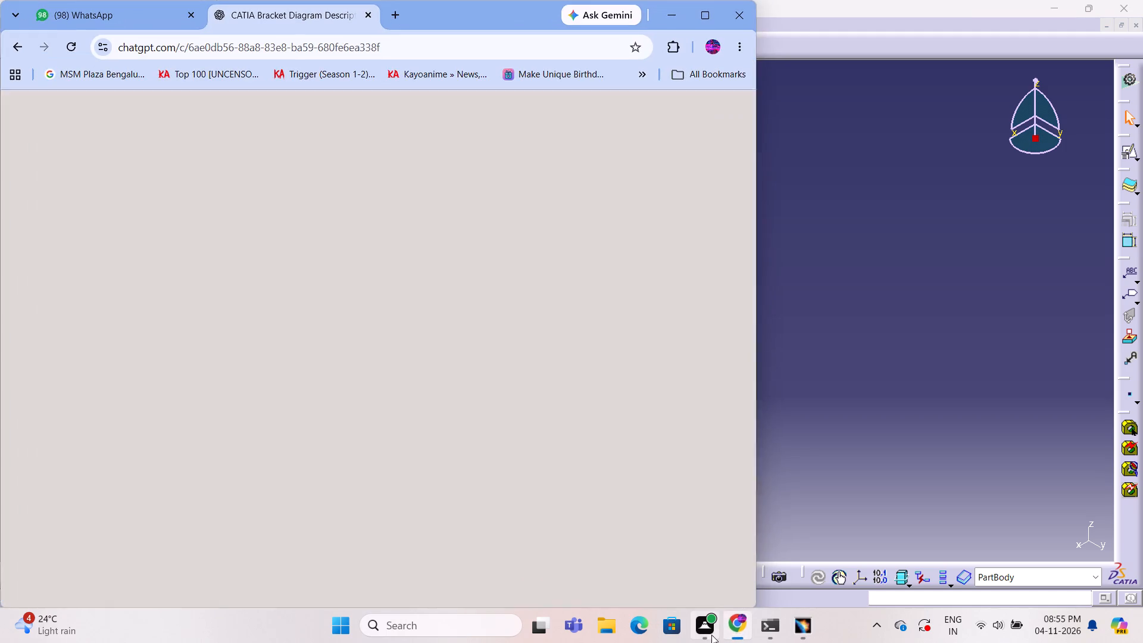